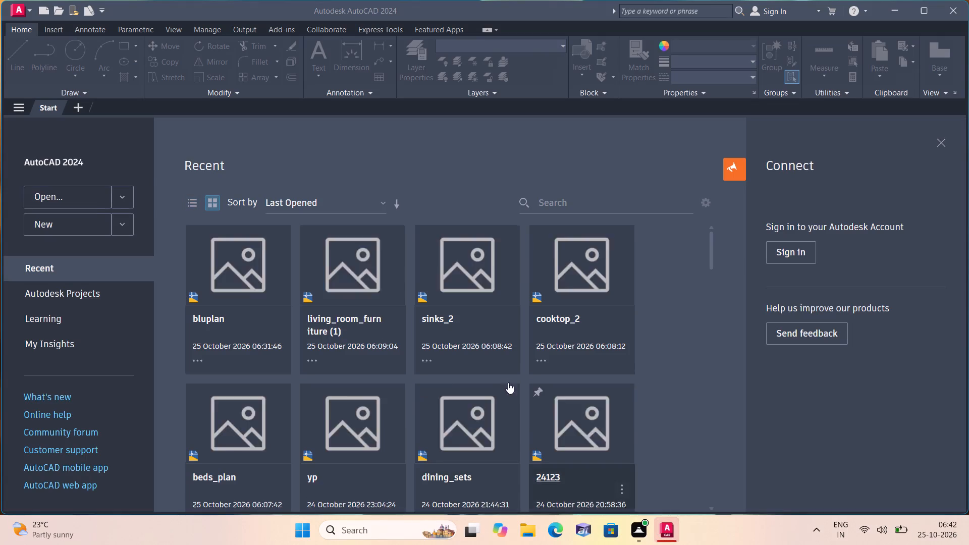
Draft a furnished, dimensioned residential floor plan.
Create a new blank drawing.
double_click(84, 224)
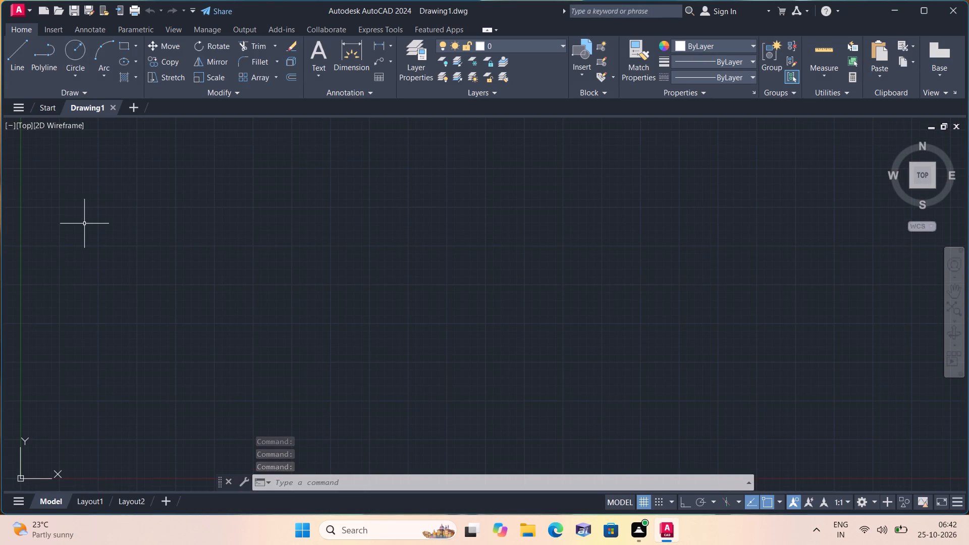
Set the drawing limits from 0,0 to 1000,1000.
type("lim")
key("space")
type("0,0 1000")
type(",1000 un")
Set the drawing's length units to Engineering with a precision of 0'-0".
key("space")
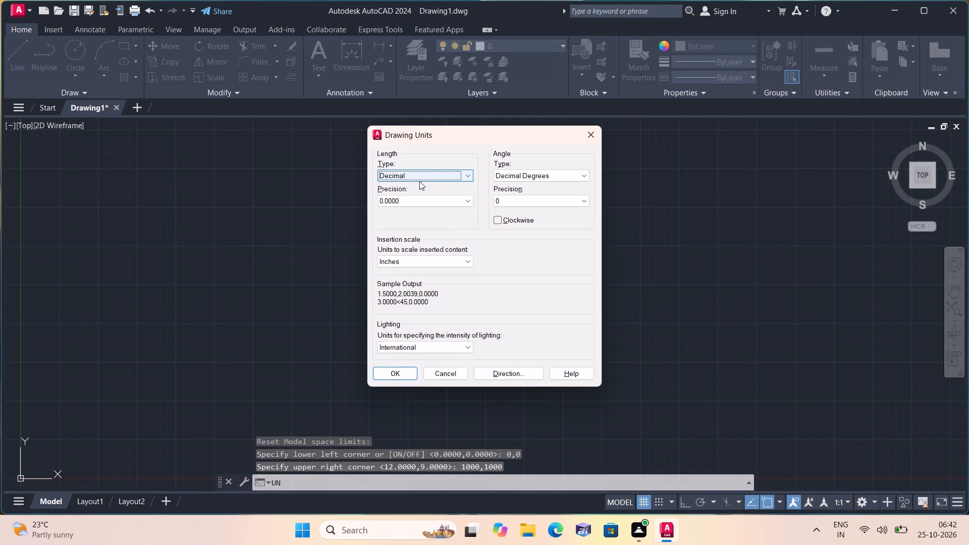
left_click(424, 174)
left_click(424, 199)
left_click(424, 198)
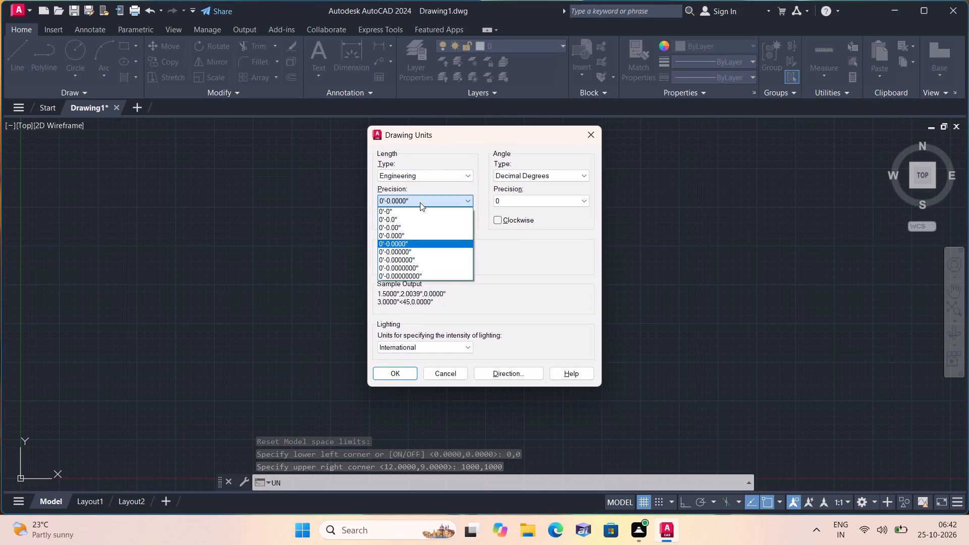
left_click(399, 209)
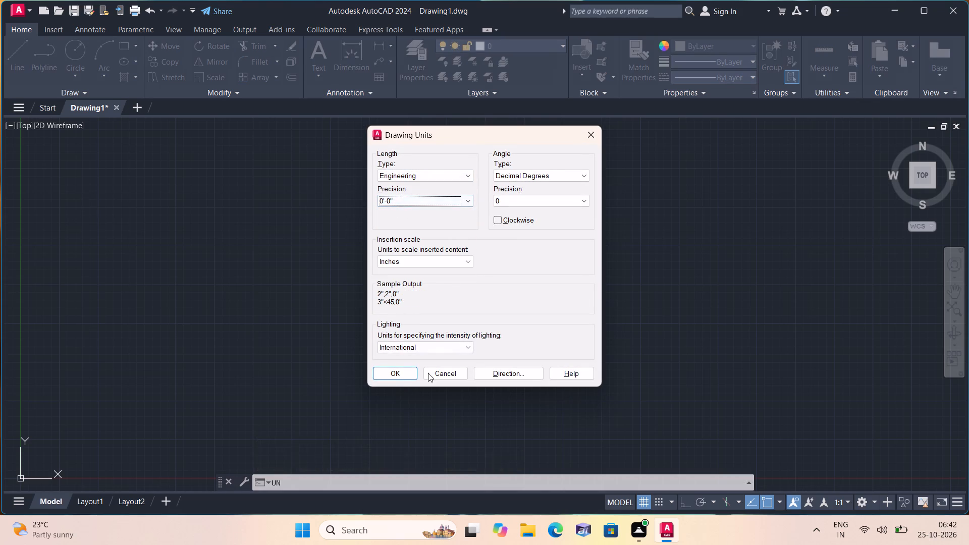
left_click(406, 373)
Modify the Standard dimension style's primary units to Engineering with 0'-0" precision and make the style current.
scroll(414, 367, "down", 1)
key("d")
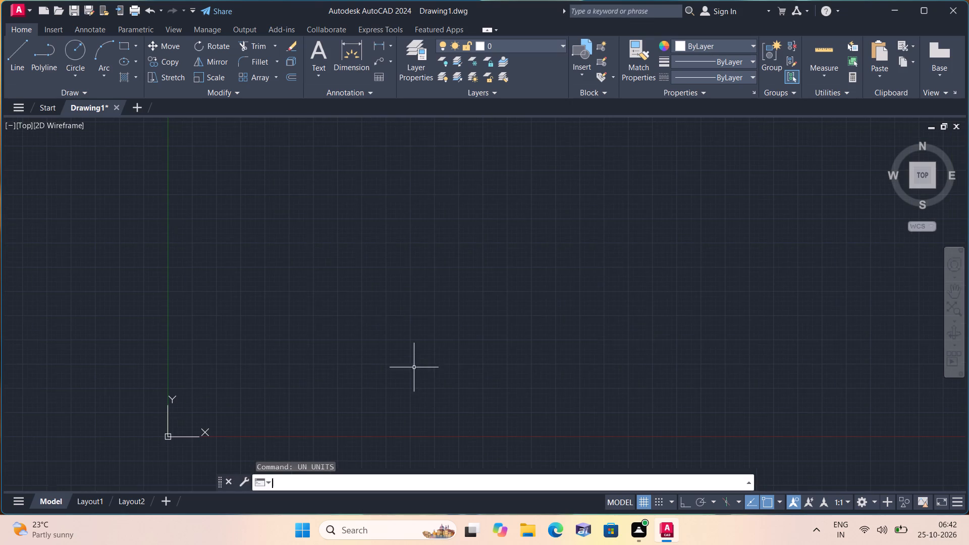
key("space")
scroll(418, 376, "down", 1)
left_click(628, 233)
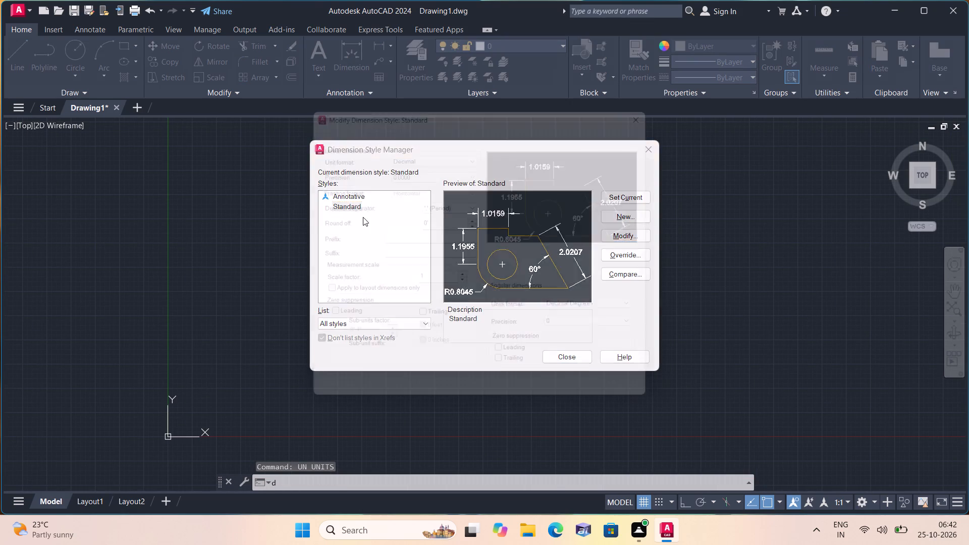
left_click(427, 148)
left_click(416, 174)
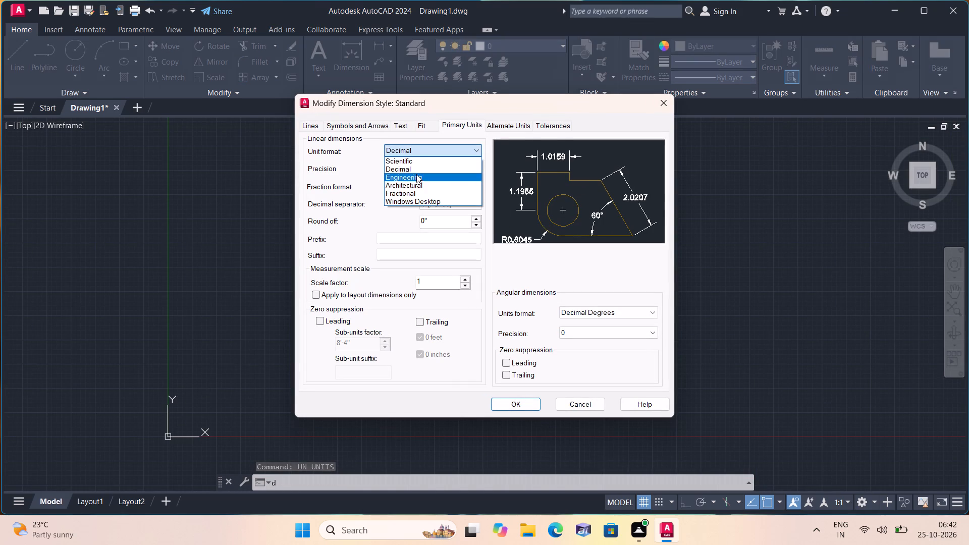
left_click(417, 169)
left_click(411, 180)
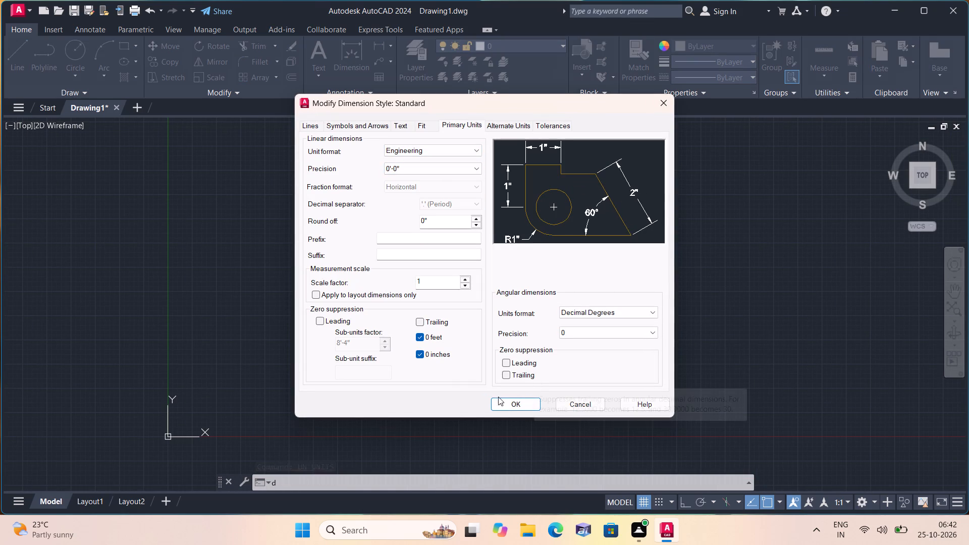
left_click(524, 400)
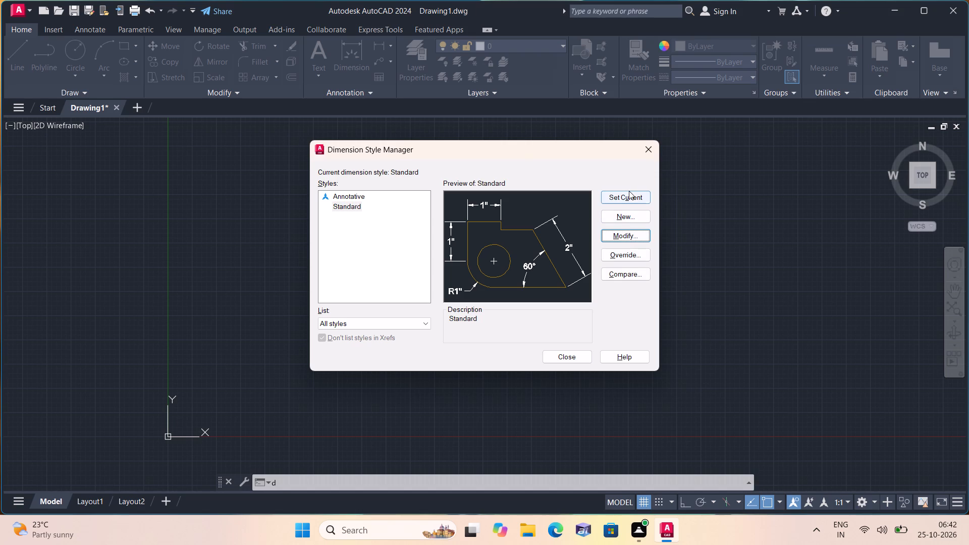
left_click(629, 194)
left_click(641, 148)
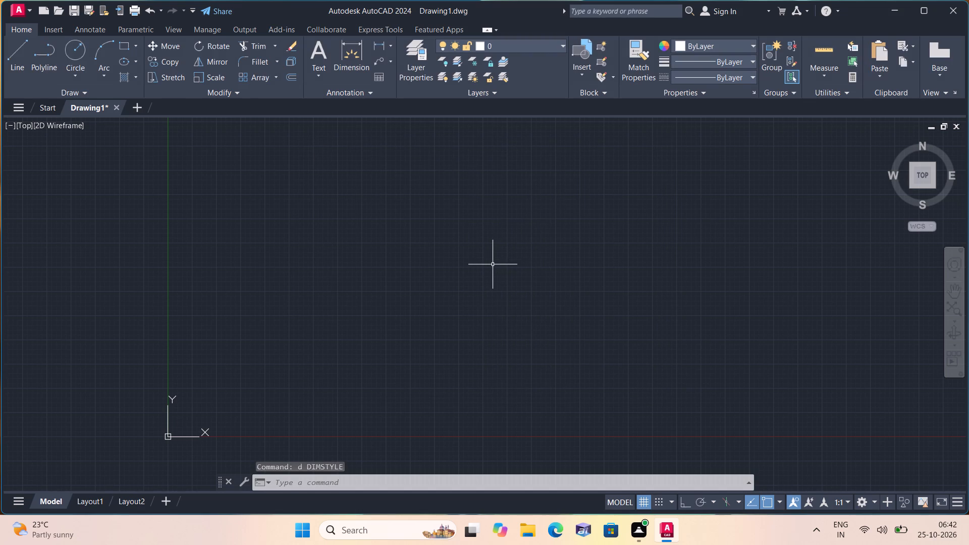
Draw one vertical and one horizontal construction line that cross each other to the upper right of the origin.
type("xl v")
key("space")
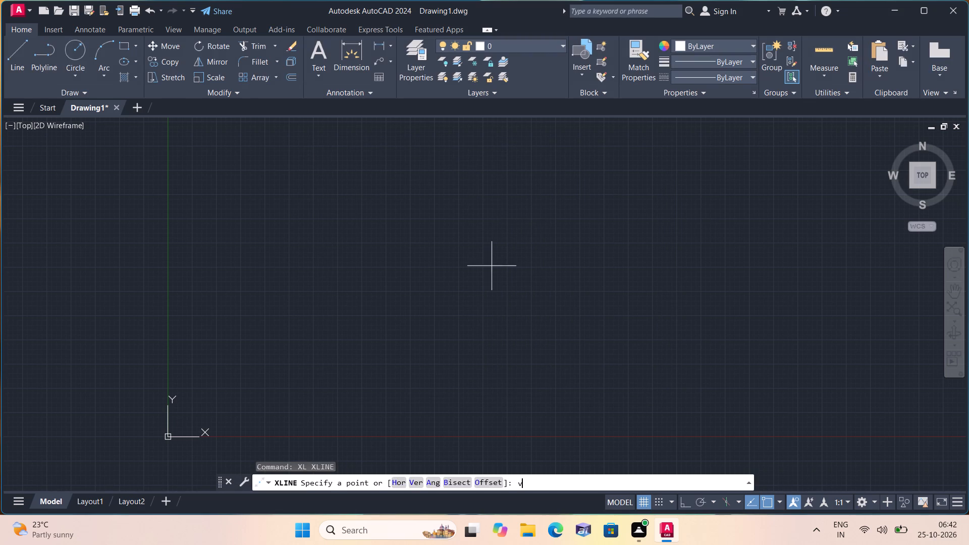
left_click(487, 305)
key("space")
key("space")
type("h")
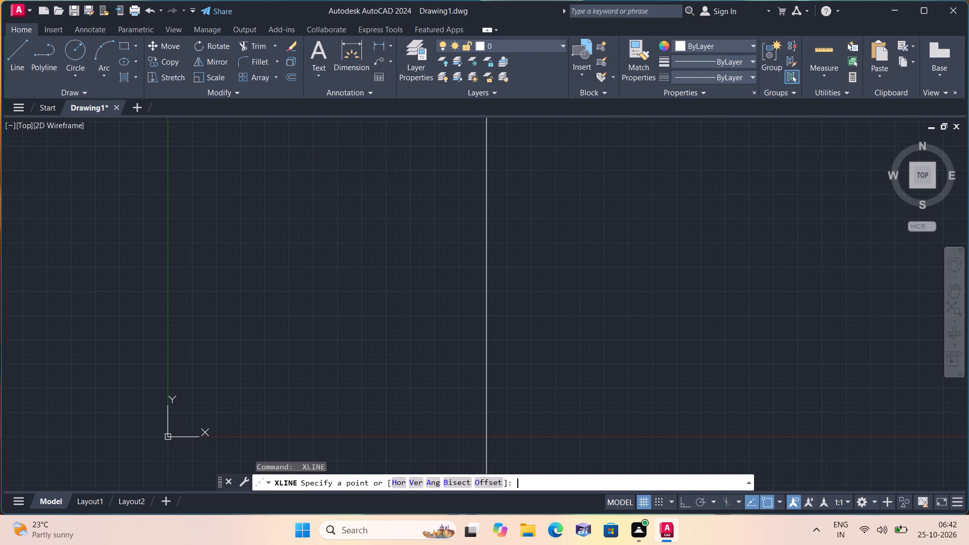
key("space")
left_click(457, 309)
key("space")
Trim the vertical line above the crossing and the horizontal line left of it to leave an upper-left corner.
scroll(449, 241, "down", 2)
type("trim")
key("space")
left_click_drag(635, 179, 552, 208)
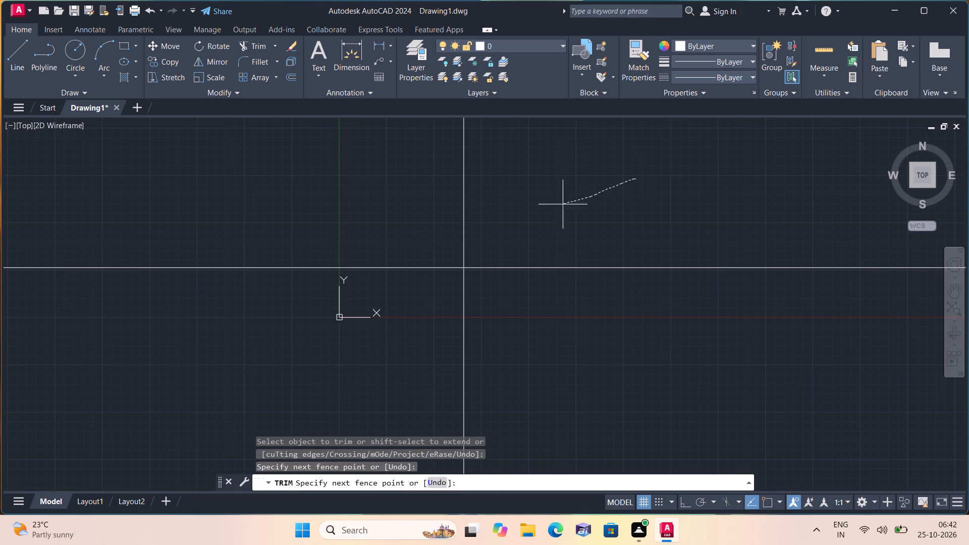
left_click_drag(552, 208, 399, 254)
double_click(388, 256)
left_click_drag(388, 261, 387, 277)
left_click_drag(387, 277, 395, 247)
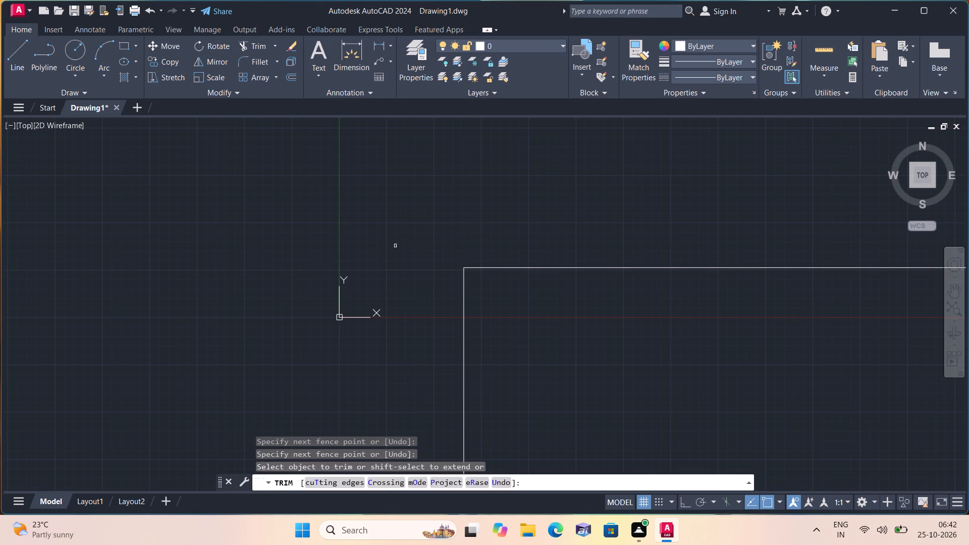
key("Escape")
Offset the horizontal and vertical corner lines 9" toward the inside to form the outer walls.
scroll(405, 259, "down", 1)
middle_click_drag(466, 302, 337, 244)
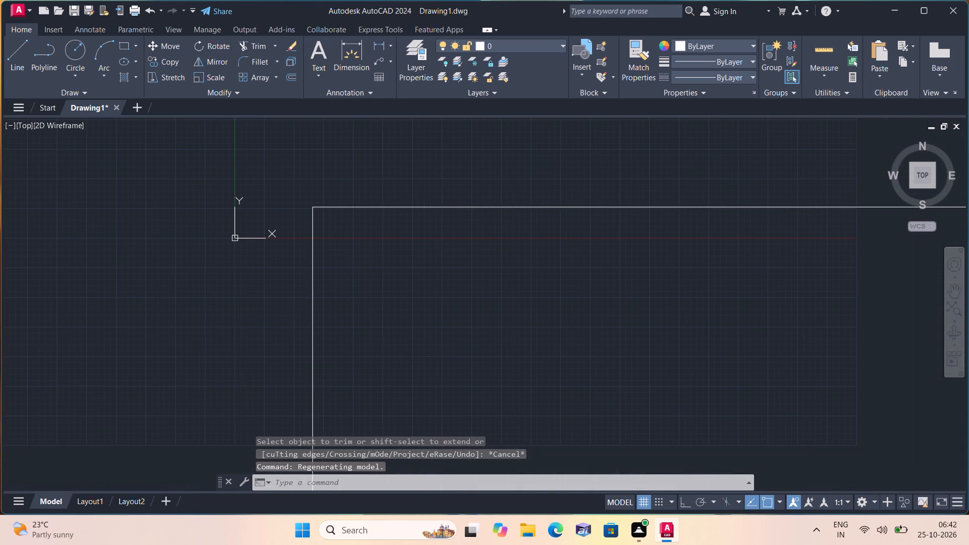
key("o")
type("ff")
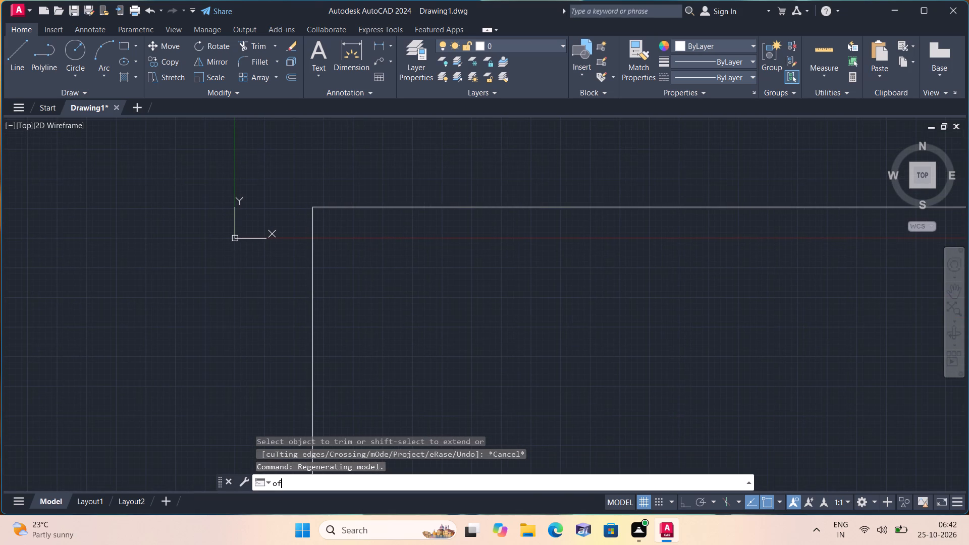
key("space")
type("9\"")
key("space")
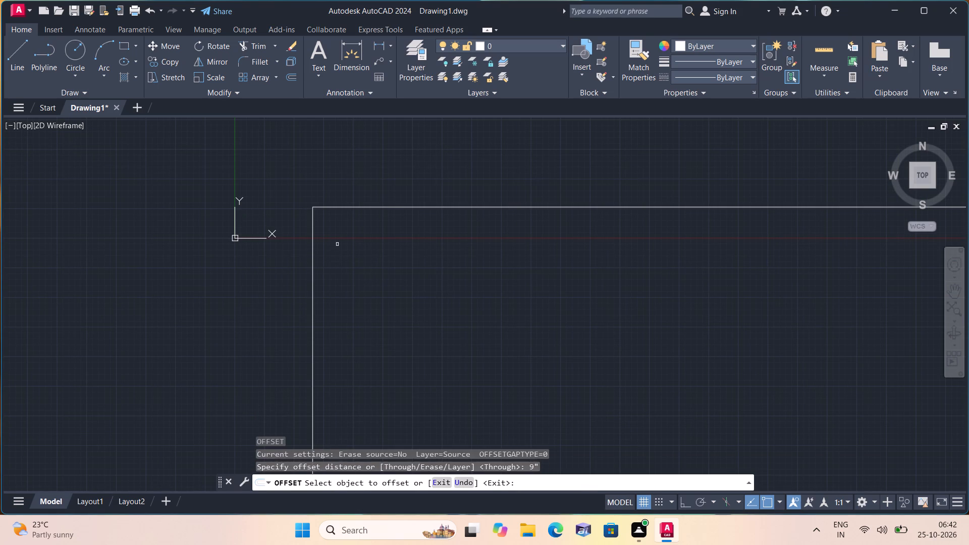
left_click(398, 208)
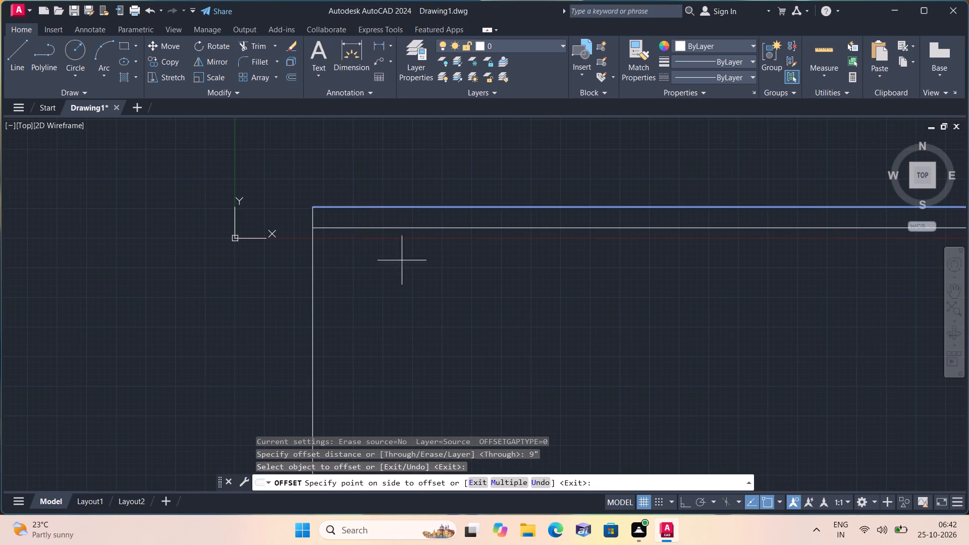
left_click(402, 260)
left_click(311, 244)
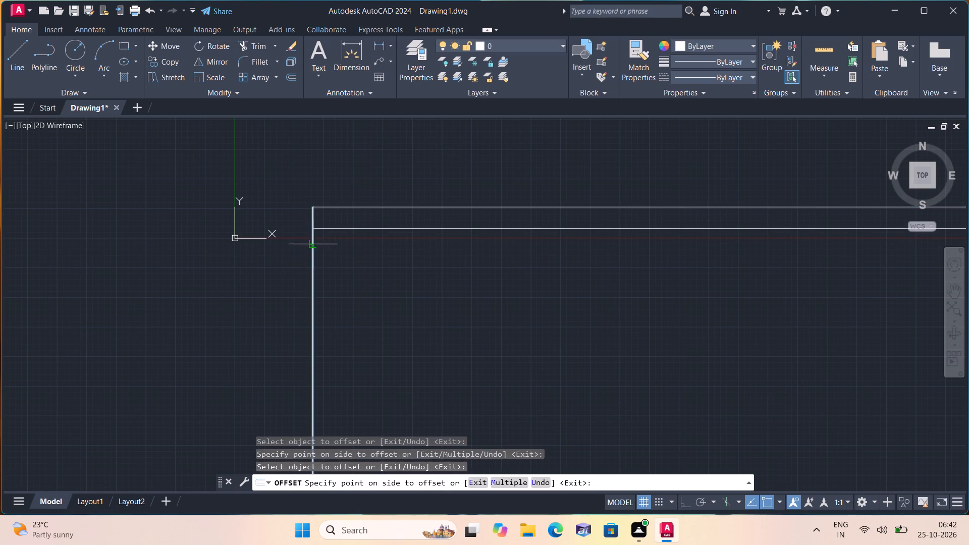
left_click(382, 259)
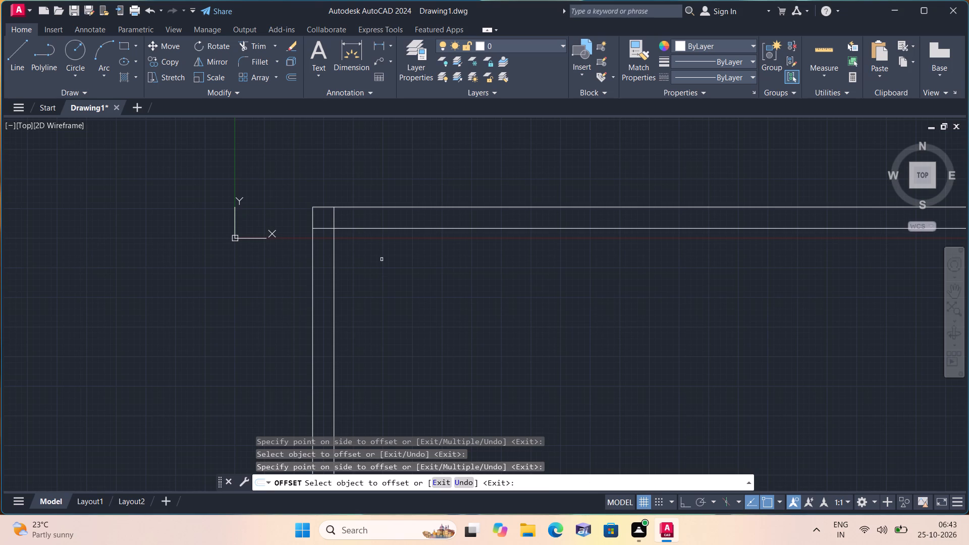
key("Escape")
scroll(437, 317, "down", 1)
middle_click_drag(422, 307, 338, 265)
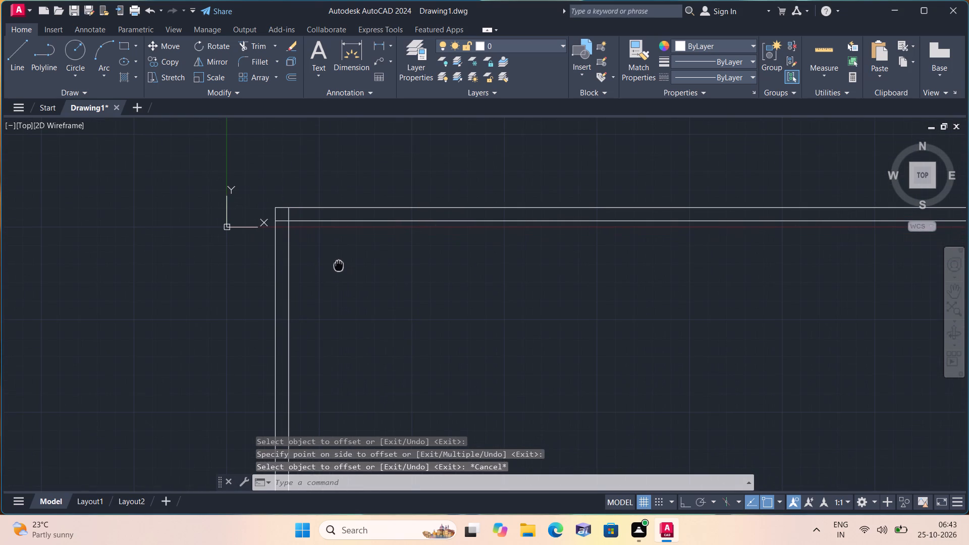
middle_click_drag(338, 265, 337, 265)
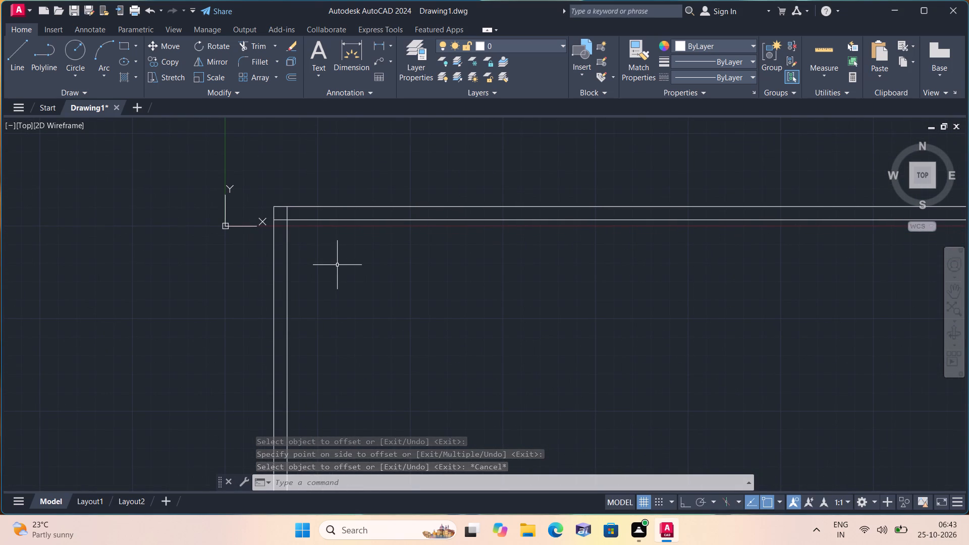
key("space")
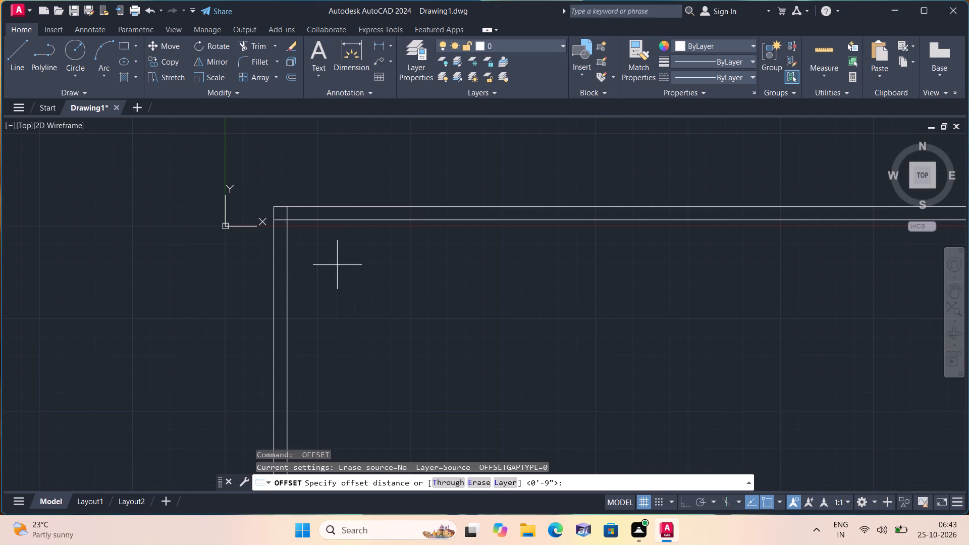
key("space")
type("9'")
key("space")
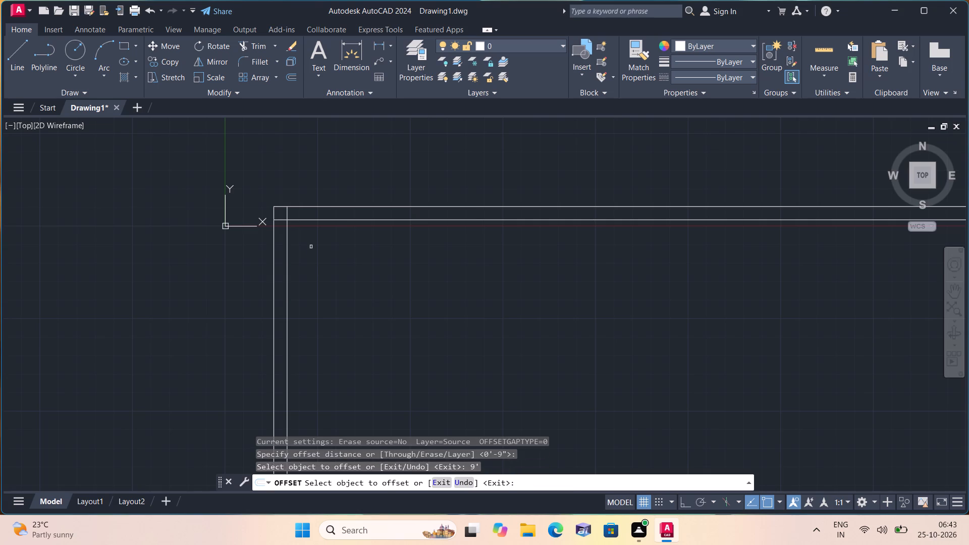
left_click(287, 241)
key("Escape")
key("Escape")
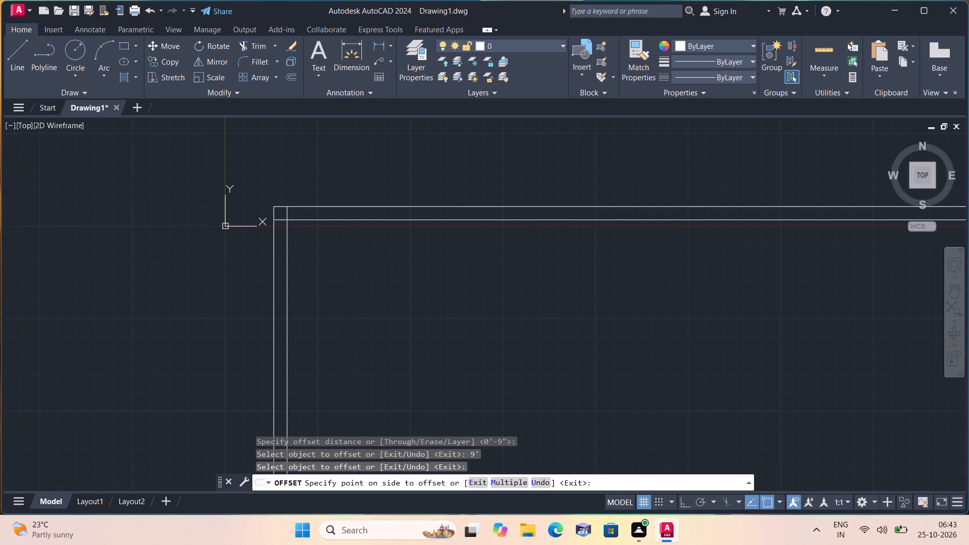
Offset the inner vertical line of the left outer wall 9' to the right.
key("space")
type("9'")
key("space")
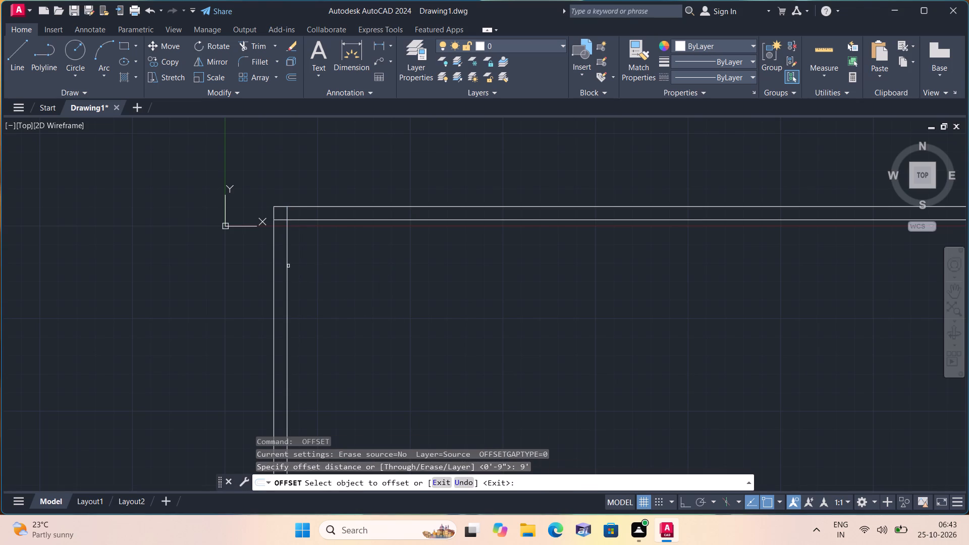
left_click(288, 266)
left_click(470, 310)
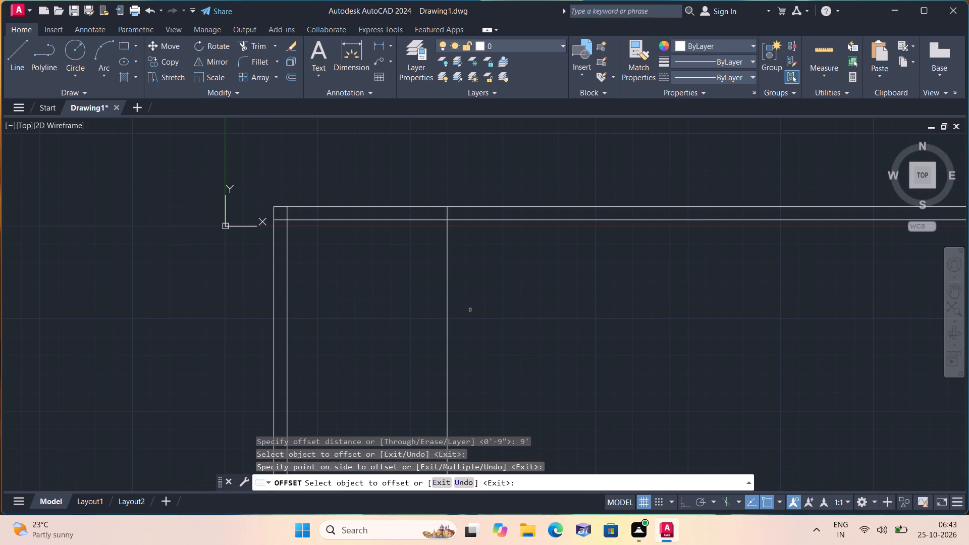
key("space")
Offset the new vertical line 4.5" to the right to give the first partition wall its thickness.
key("space")
type("4.5\"")
key("space")
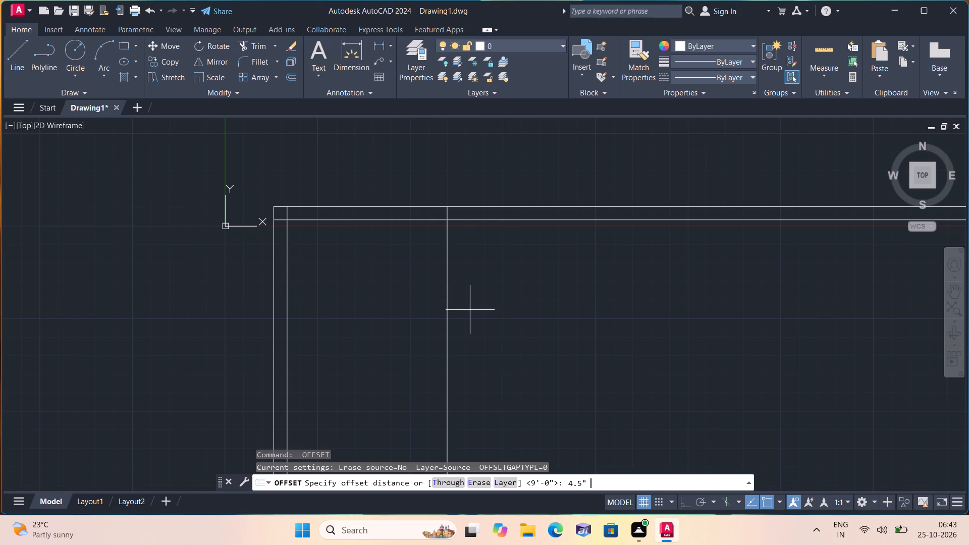
left_click(446, 270)
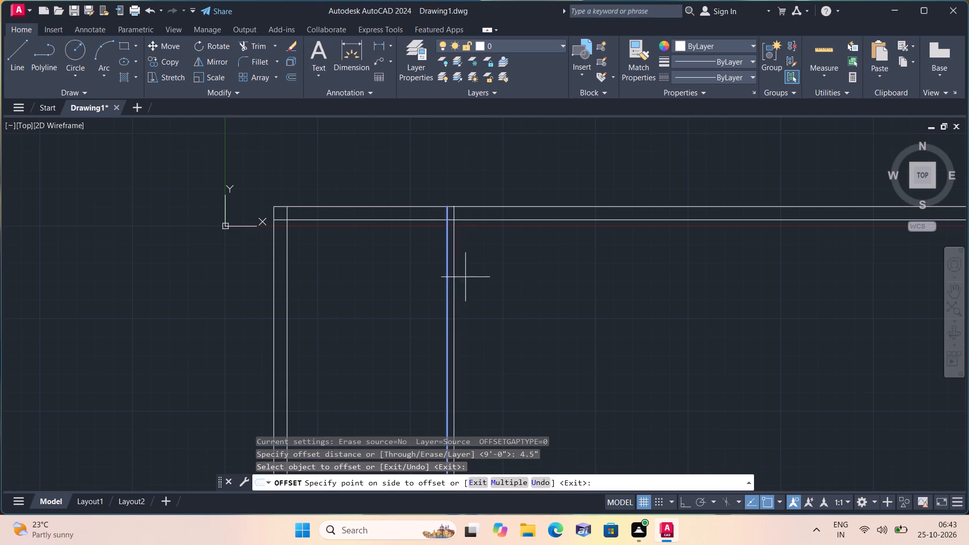
left_click(513, 278)
scroll(513, 278, "down", 1)
middle_click_drag(512, 278, 426, 257)
scroll(511, 278, "down", 1)
key("space")
Offset the right-hand line of the first partition wall 7' to the right.
key("space")
type("7'")
key("space")
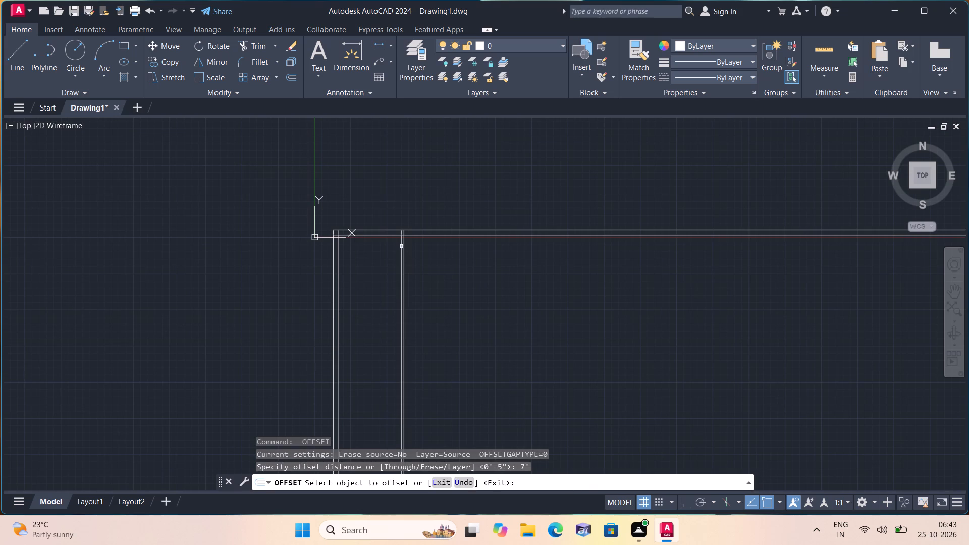
left_click(405, 249)
left_click(519, 262)
key("space")
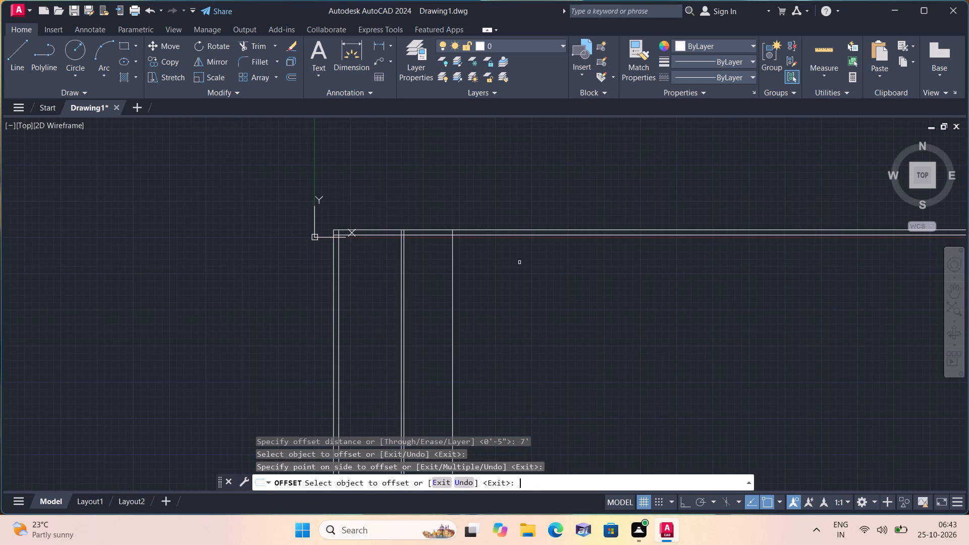
Offset the rightmost vertical line 4.5" to the right to give the second partition wall its thickness.
key("space")
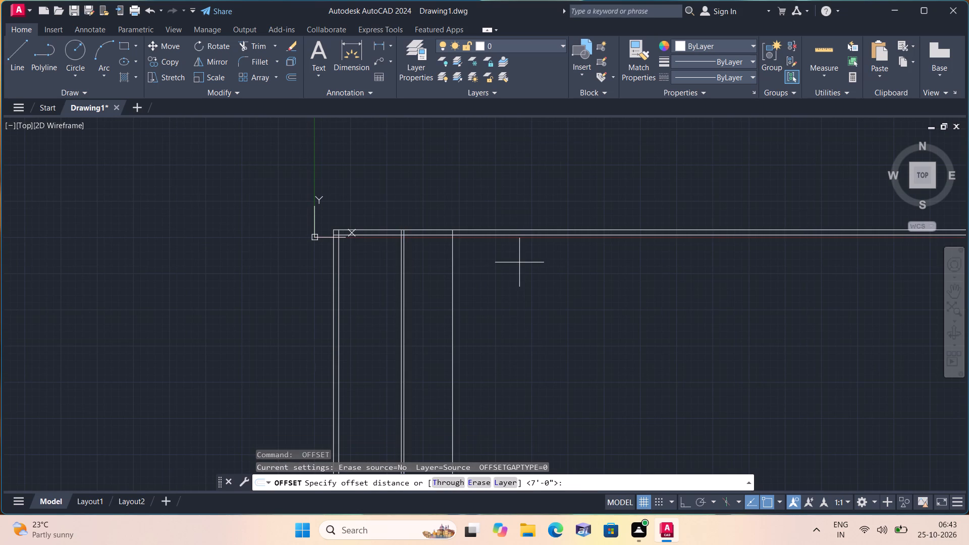
type("4.5\"")
key("space")
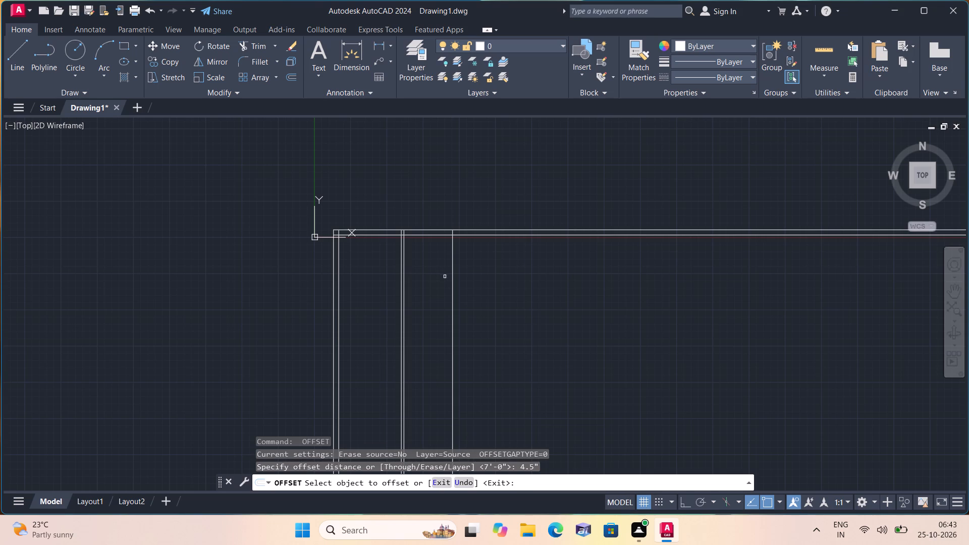
left_click(453, 287)
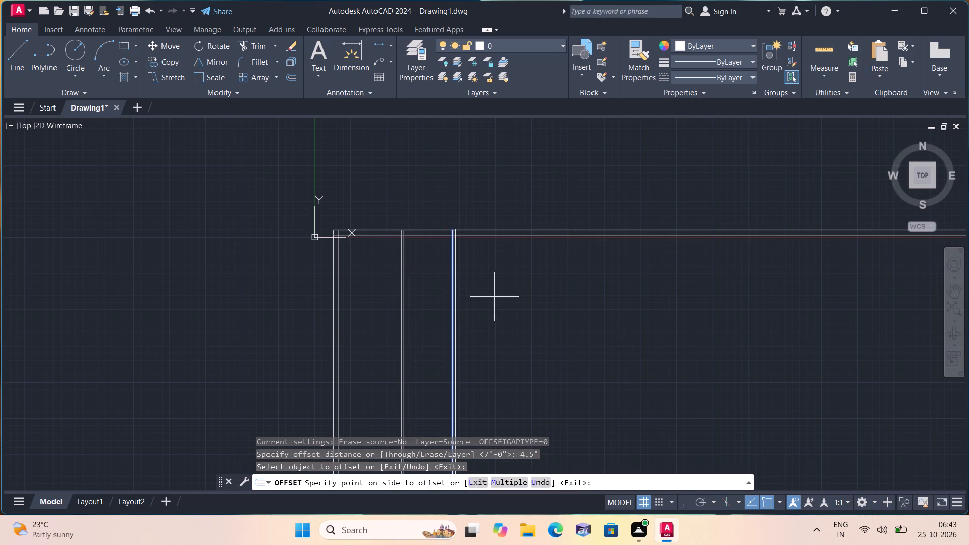
left_click(495, 297)
scroll(495, 297, "down", 2)
middle_click_drag(525, 308, 504, 280)
scroll(504, 280, "down", 1)
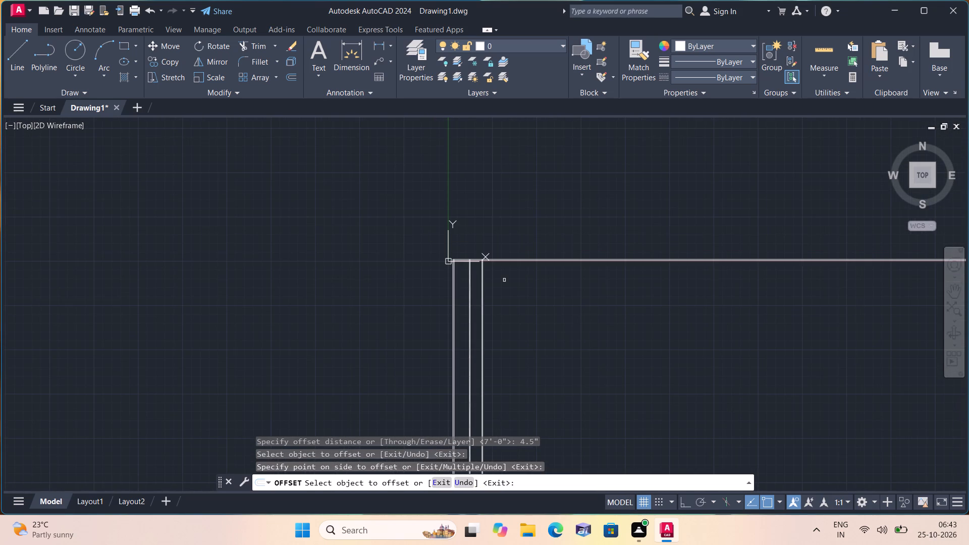
key("space")
Offset the right-hand line of the second partition wall 10'10" to the right.
key("space")
type("10'10\"")
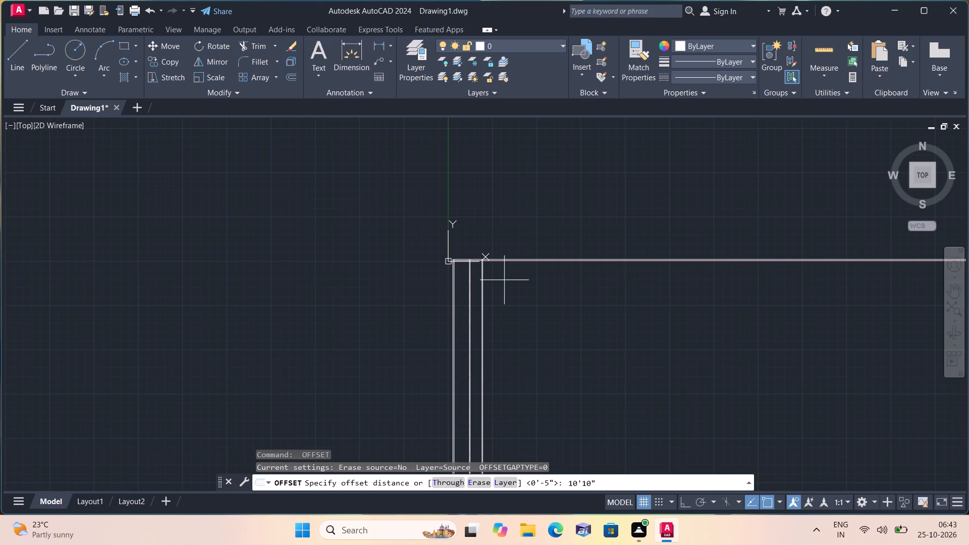
key("space")
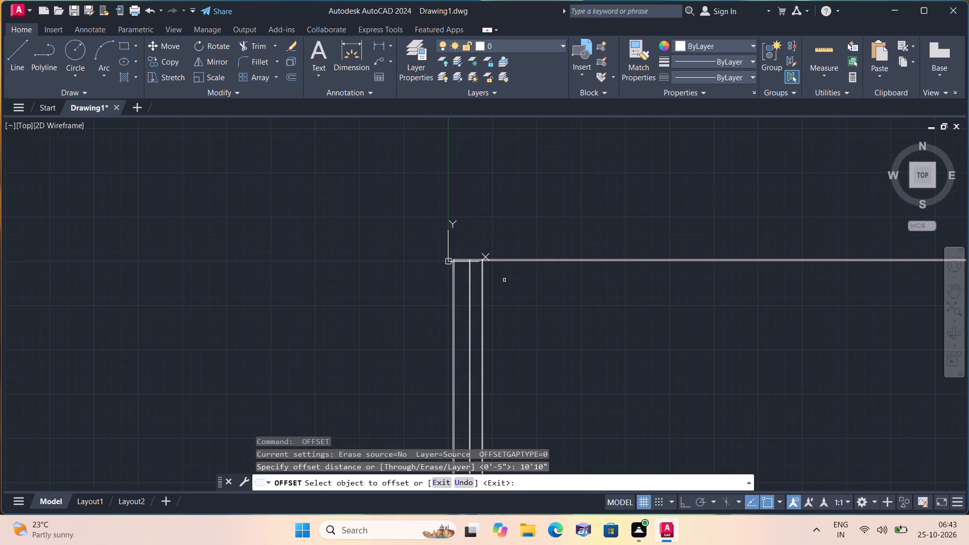
scroll(488, 294, "up", 3)
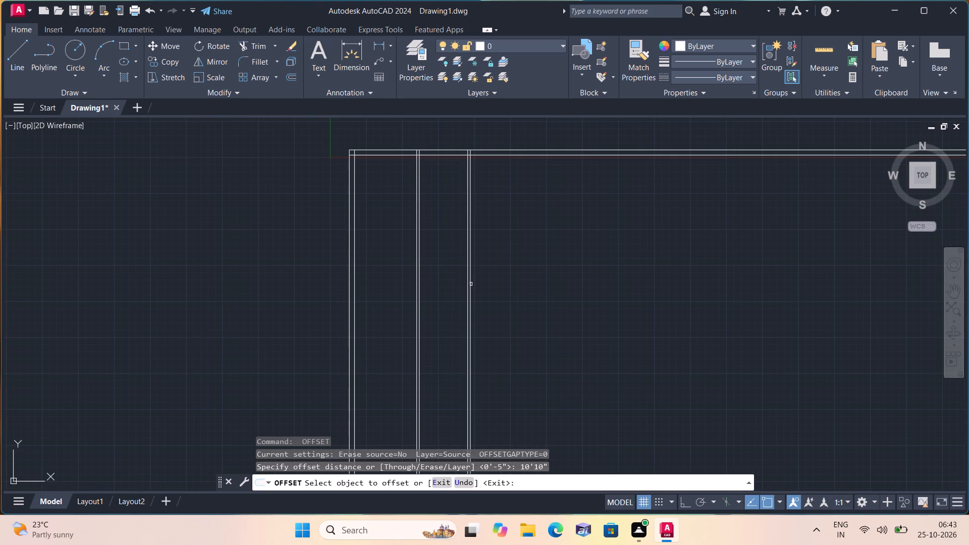
left_click(470, 284)
left_click(518, 279)
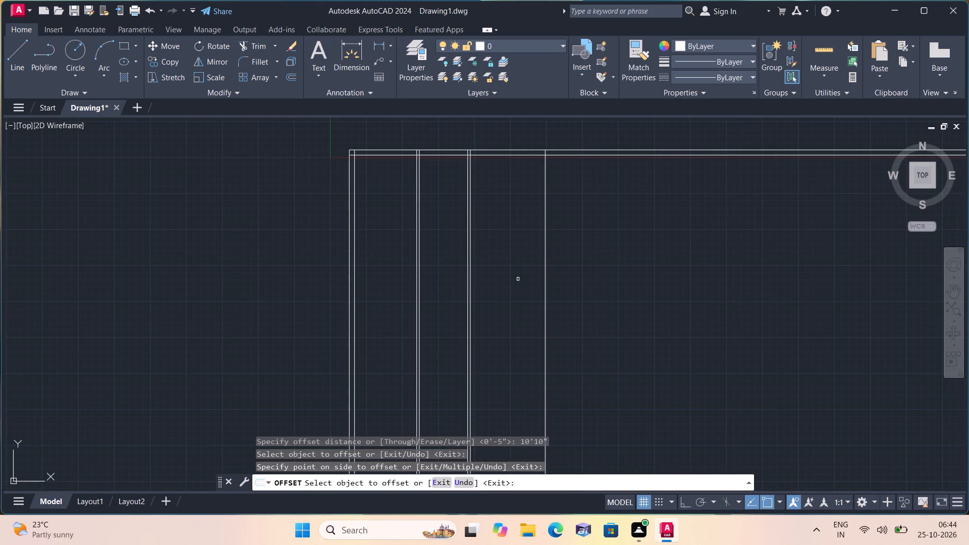
key("space")
Offset the new vertical line 4.5" to the right to give the third partition wall its thickness.
key("space")
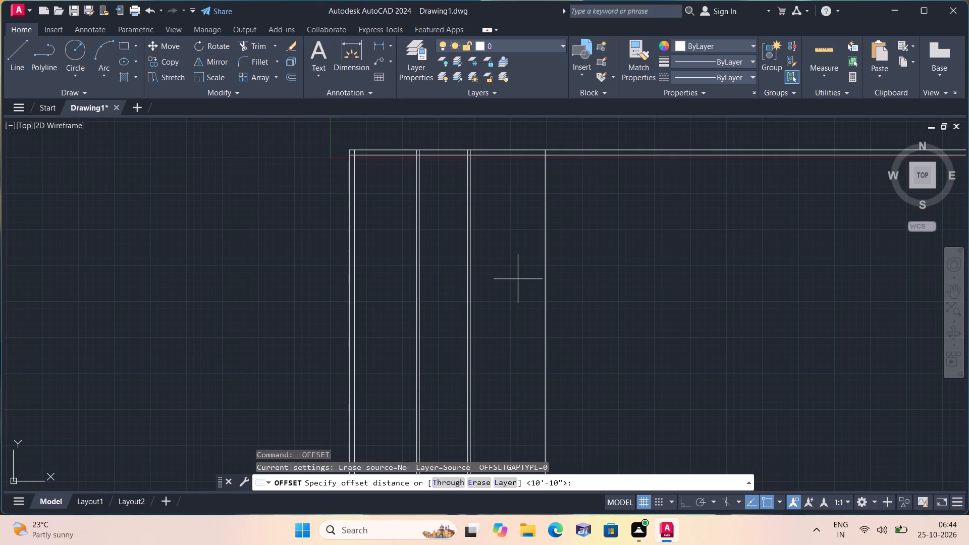
type("4.5\"")
key("space")
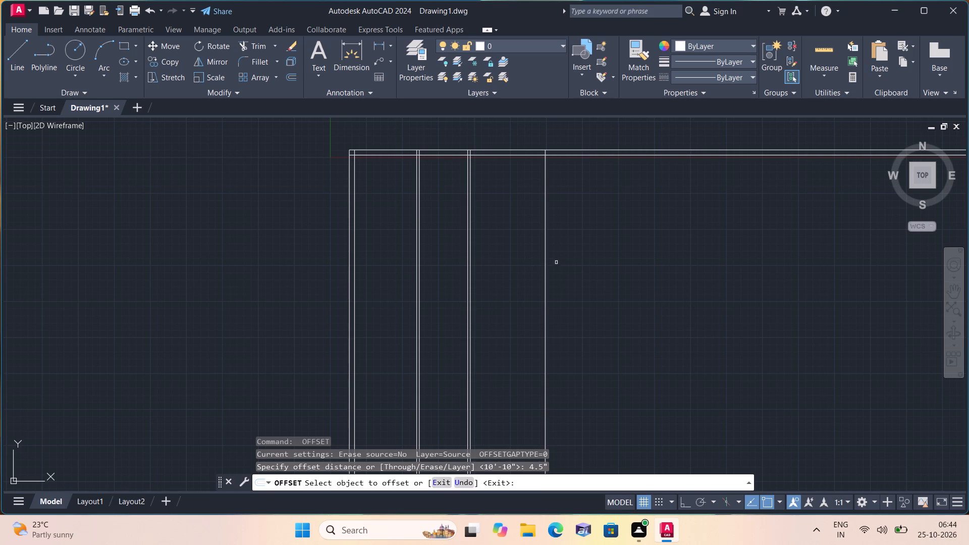
left_click(545, 251)
left_click(589, 263)
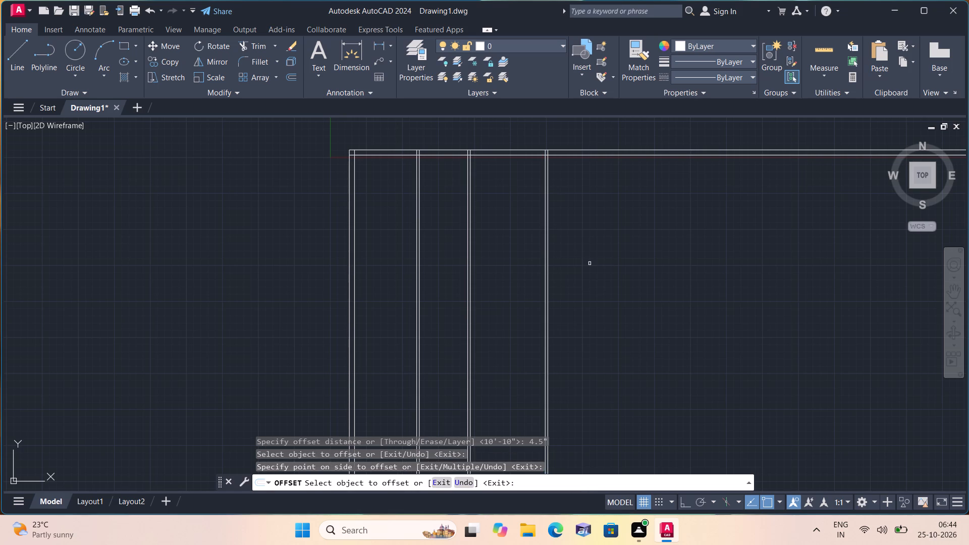
key("space")
Offset the right-hand line of the third partition wall 3'8" to the right.
key("space")
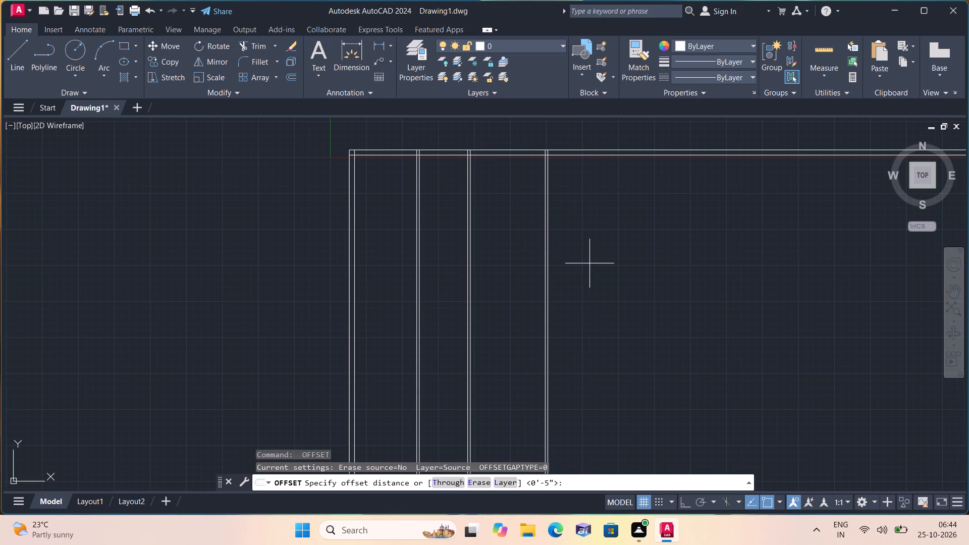
type("3'8\"")
key("space")
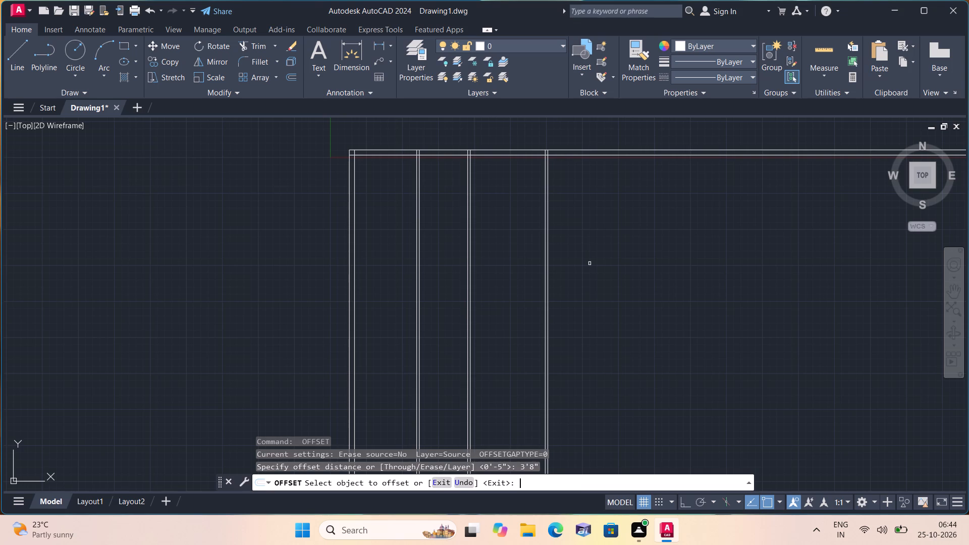
left_click(549, 242)
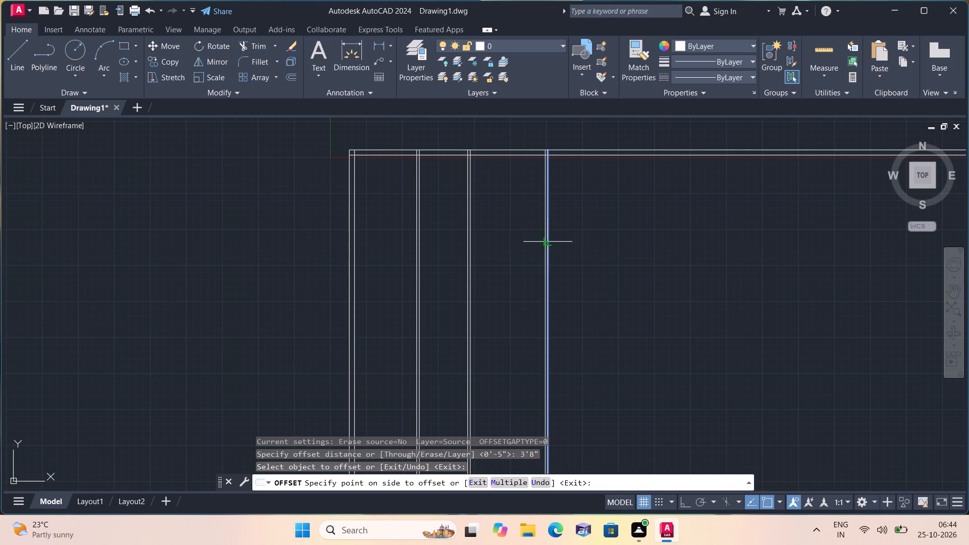
left_click(601, 241)
key("space")
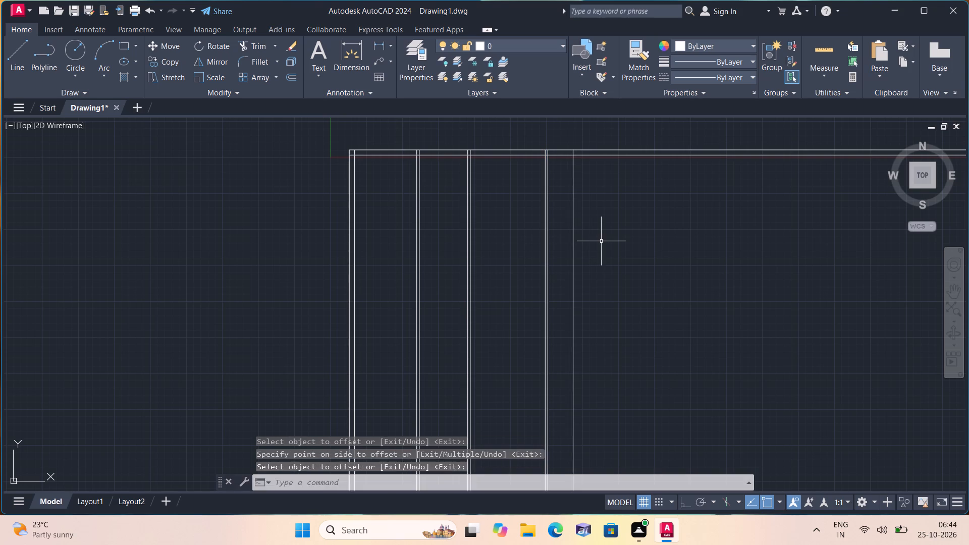
Offset the new vertical line 9" to the right to form the right outer wall.
key("space")
type("9\"")
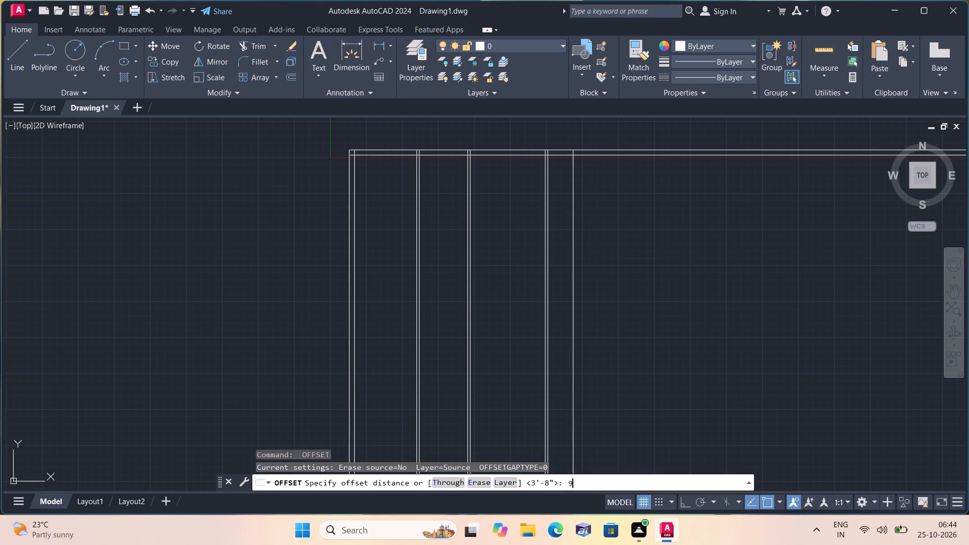
key("space")
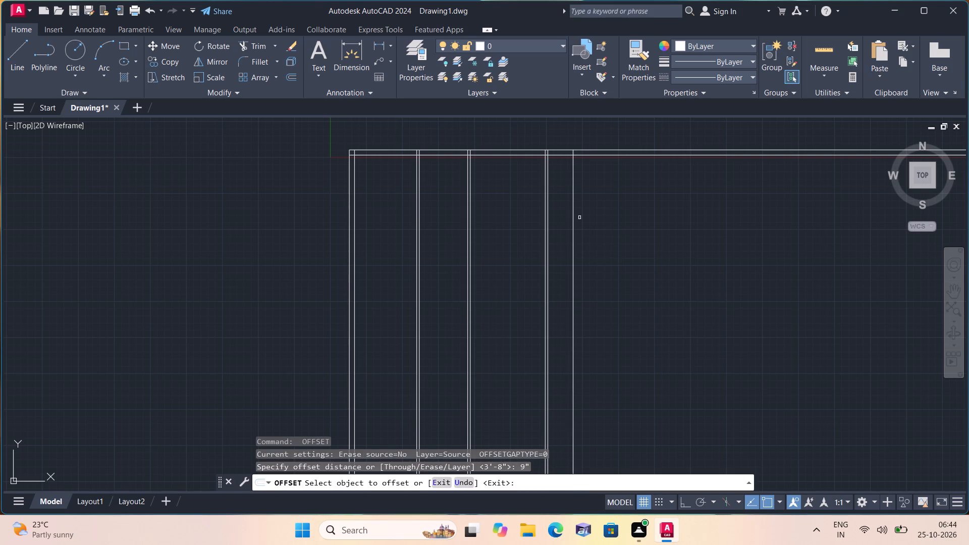
left_click(574, 211)
left_click(659, 215)
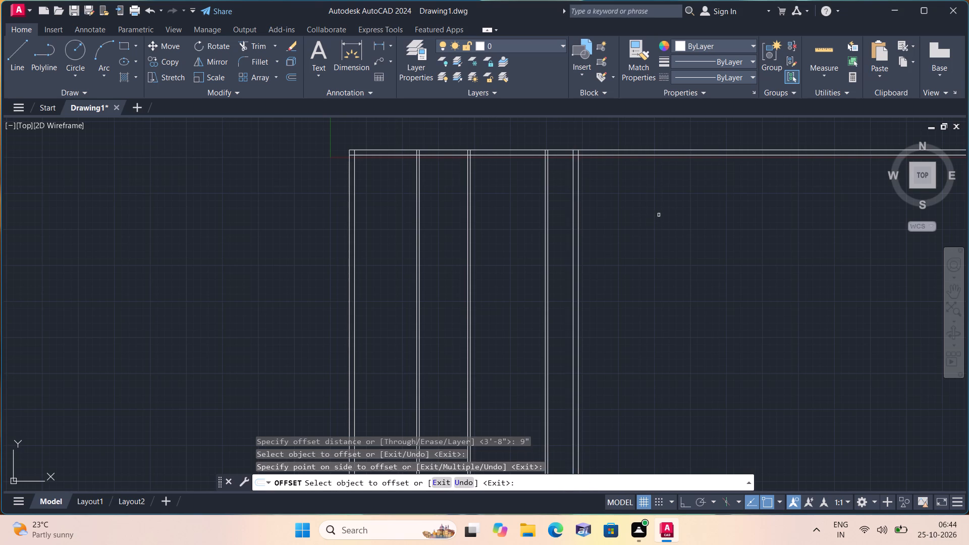
key("space")
Trim both lines of the top outer wall where they extend beyond the right outer wall.
type("trim")
key("space")
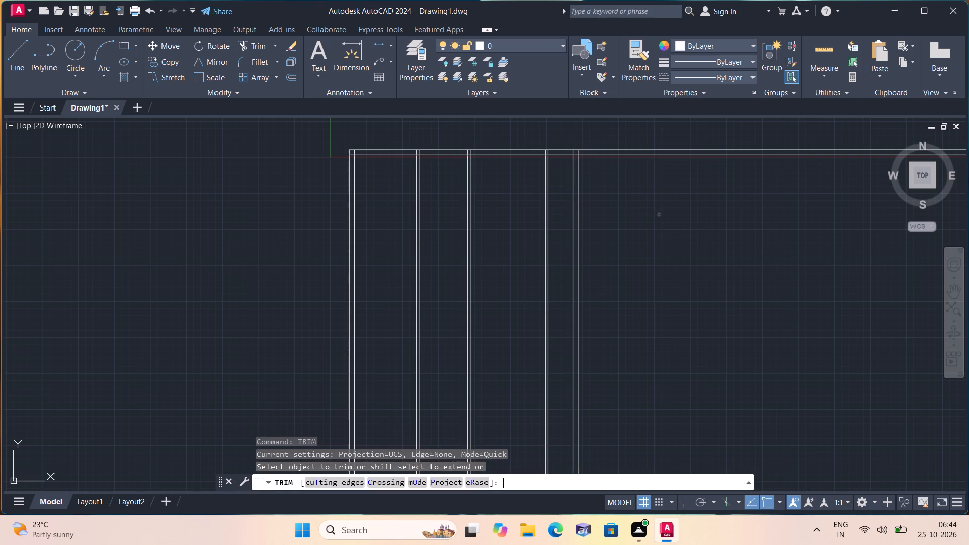
left_click_drag(614, 149, 631, 197)
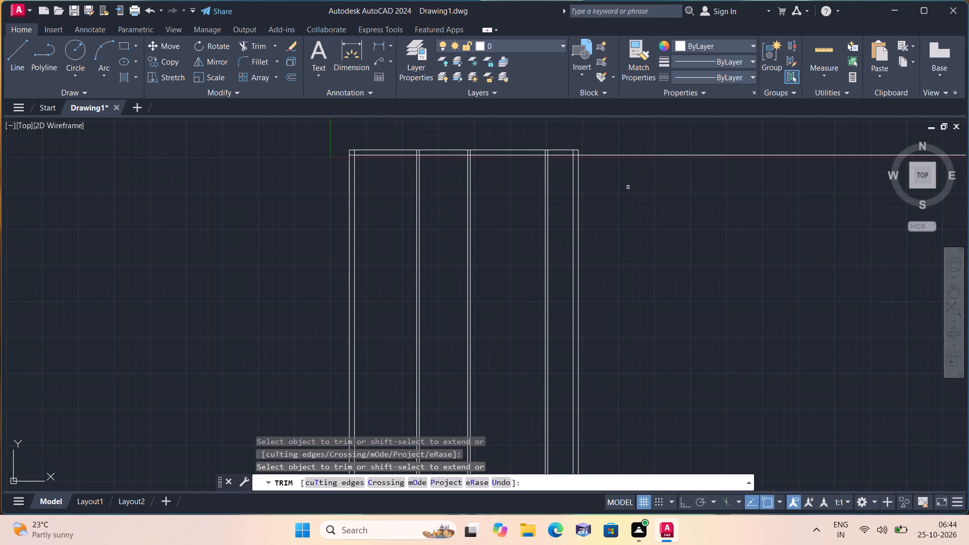
left_click_drag(631, 197, 621, 152)
left_click_drag(621, 152, 639, 186)
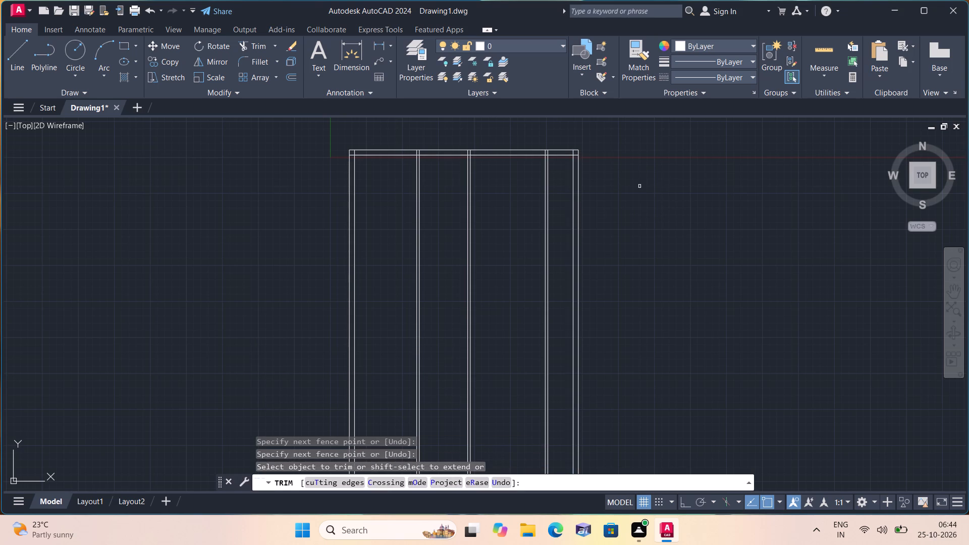
left_click(639, 186)
key("space")
Offset the inner horizontal line of the top outer wall 12' downward.
type("offf")
key("space")
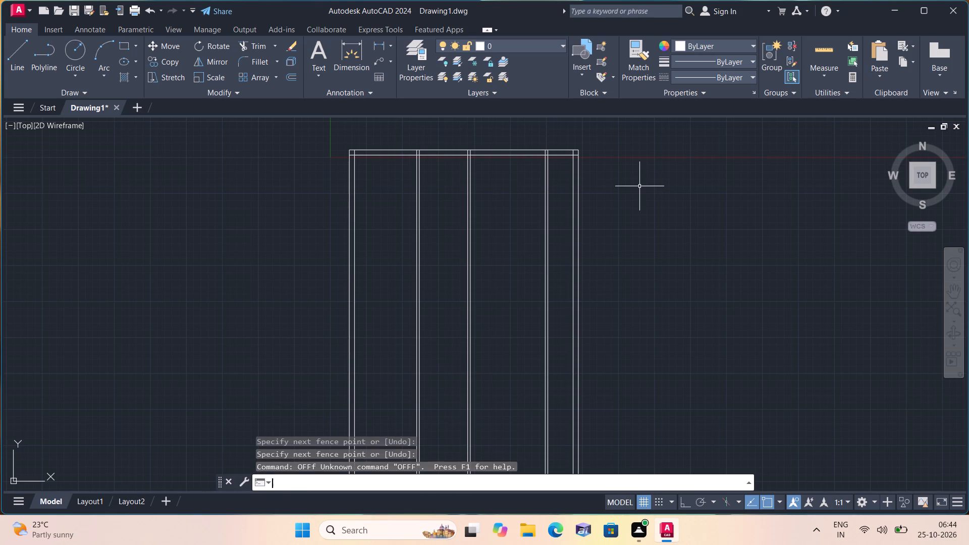
type("off")
key("space")
type("12'")
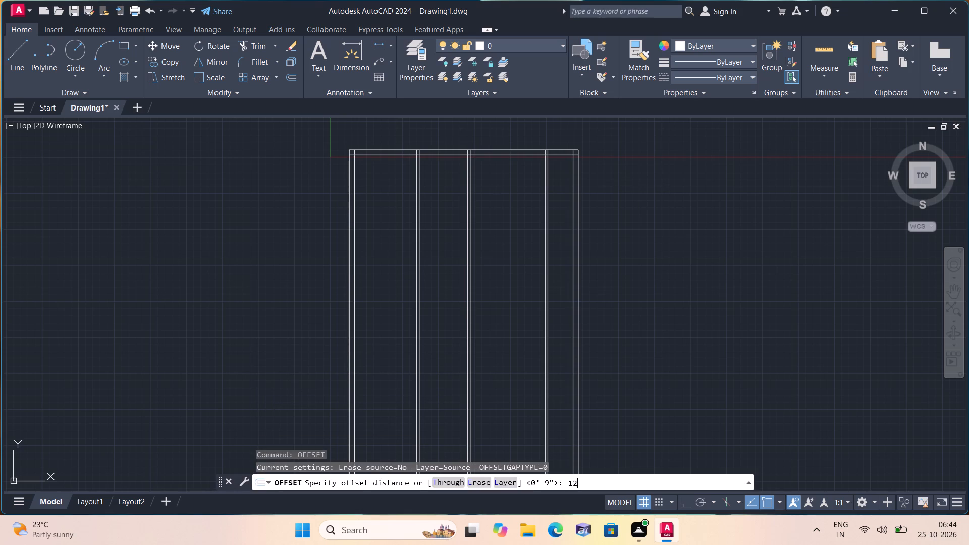
key("space")
scroll(471, 157, "up", 1)
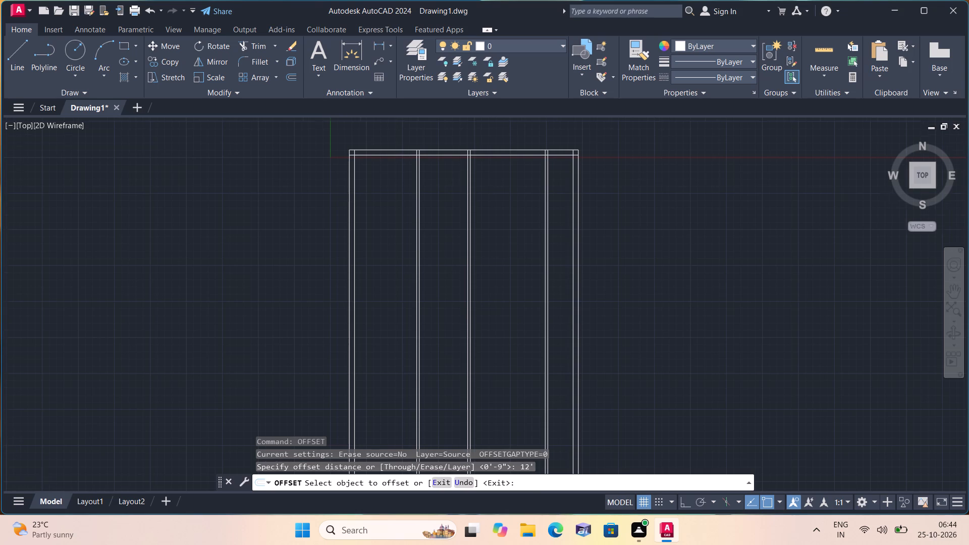
left_click(482, 151)
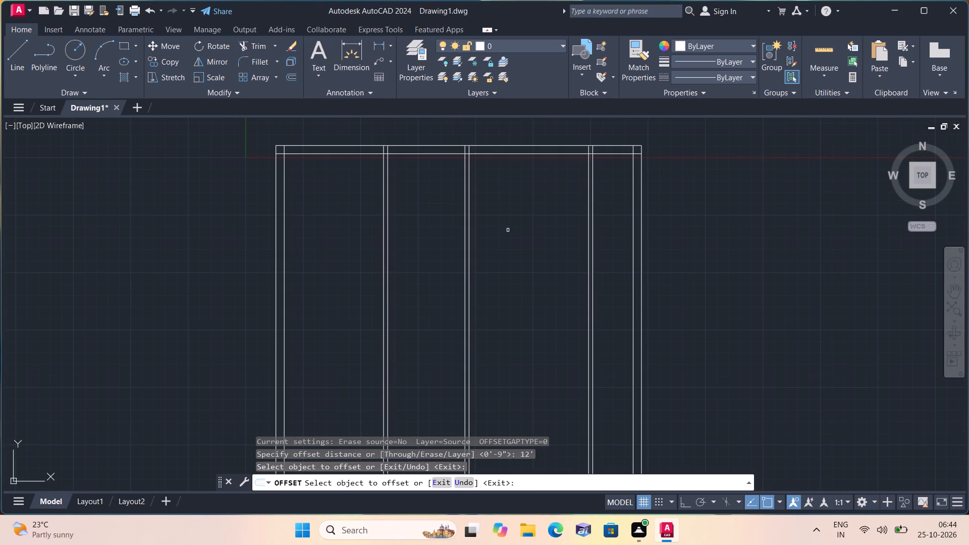
left_click(511, 154)
left_click(536, 301)
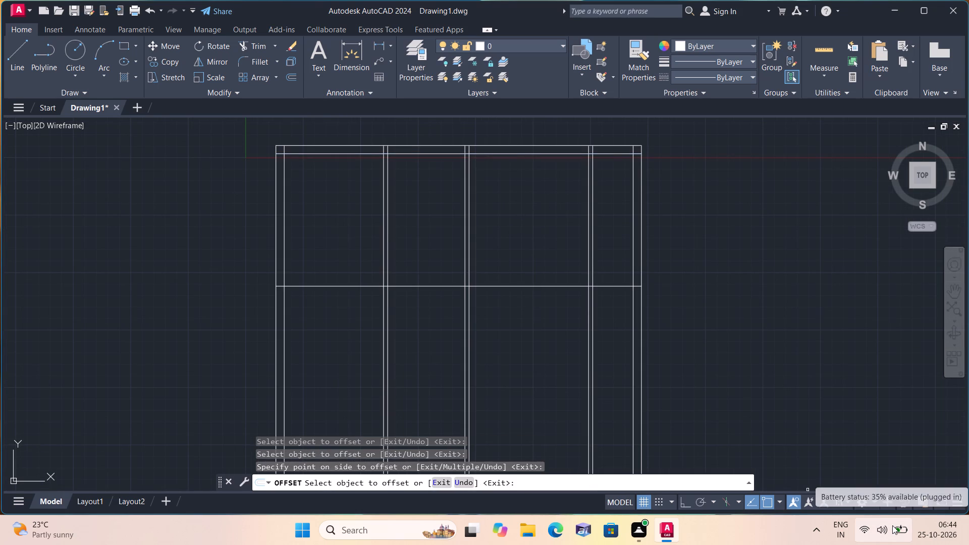
middle_click_drag(547, 344, 516, 295)
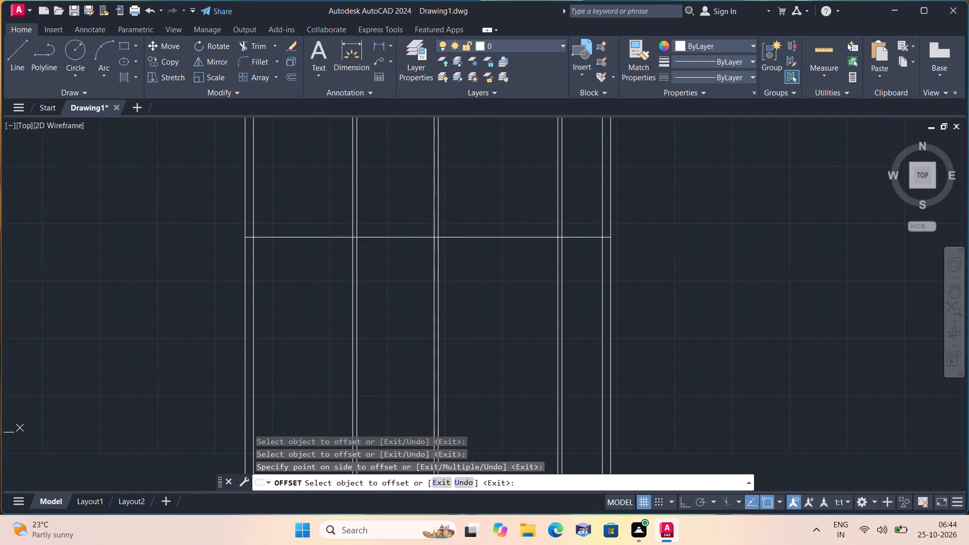
key("space")
Offset the new horizontal line below the top outer wall 4.5" downward to form the first horizontal partition wall.
key("space")
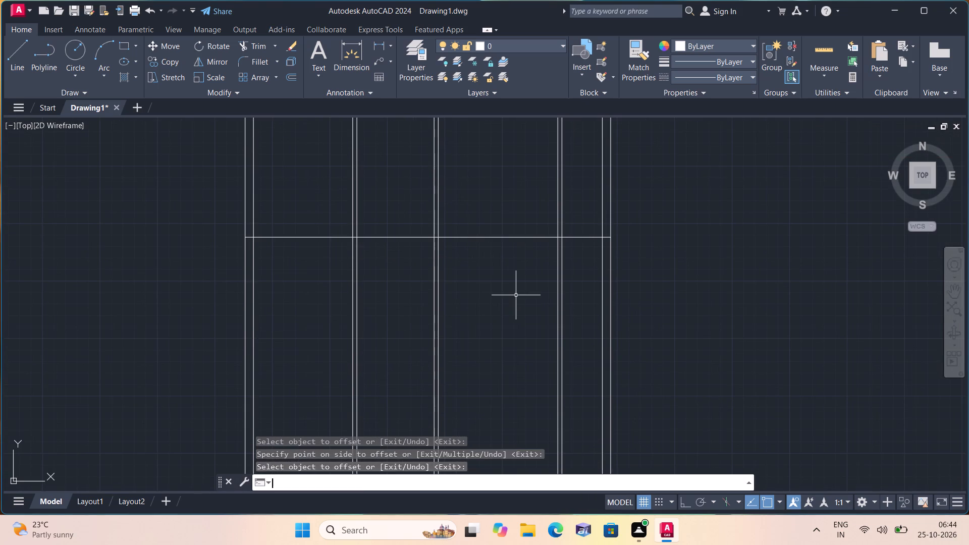
type("4.5\"")
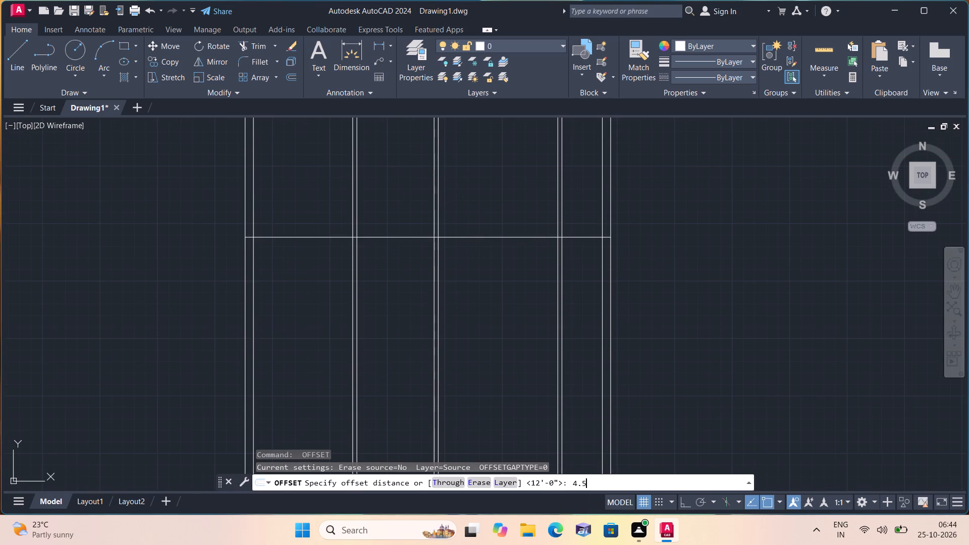
key("space")
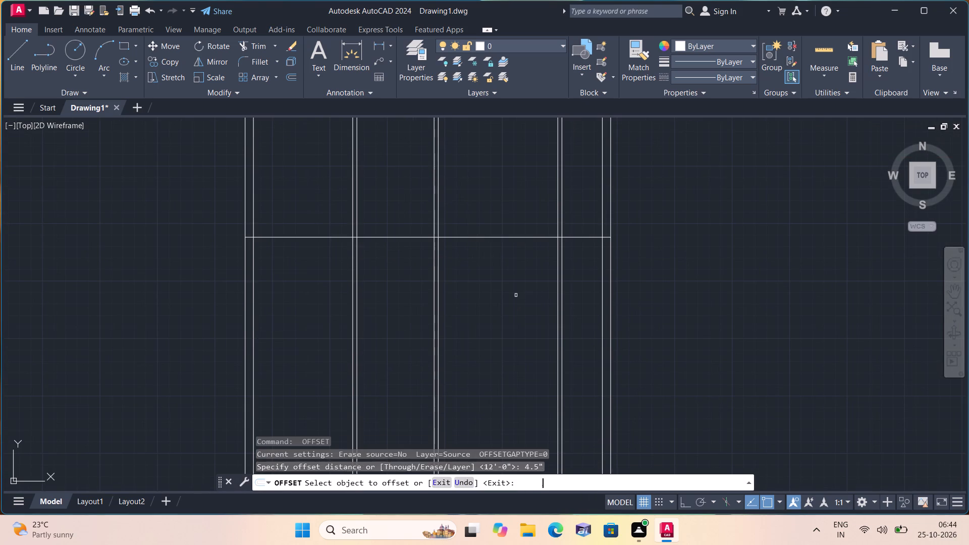
left_click(507, 239)
left_click(522, 289)
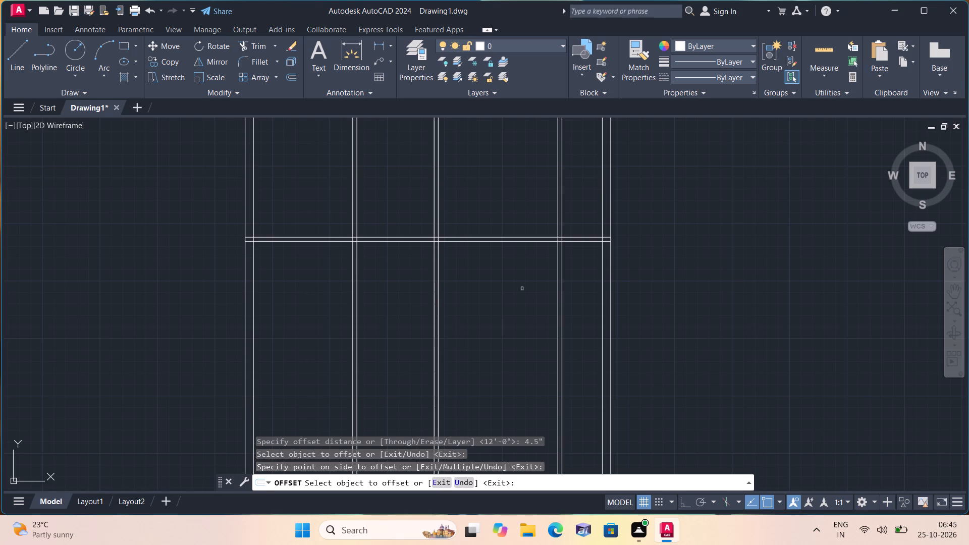
key("space")
Offset the lower line of the first horizontal partition wall 11'3" downward.
key("space")
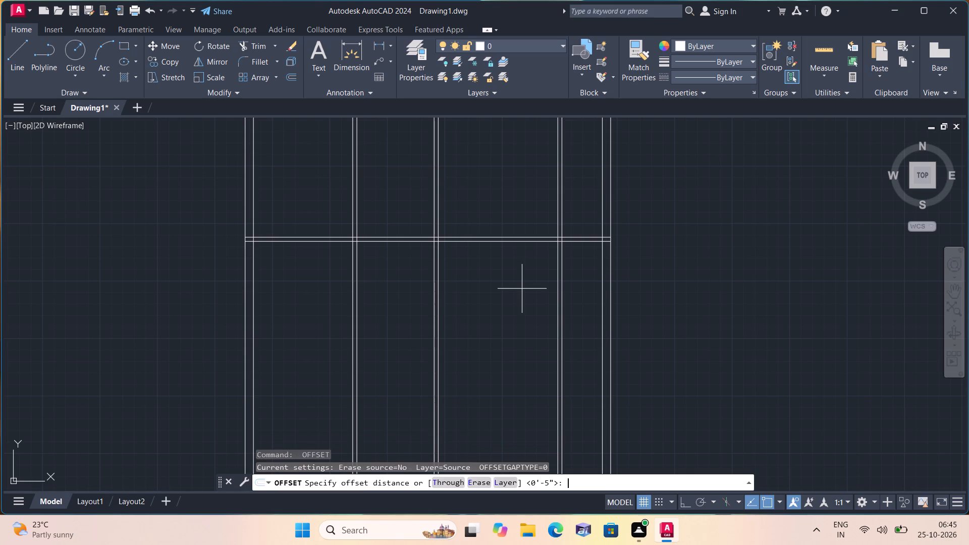
type("11'3")
type("\"")
key("space")
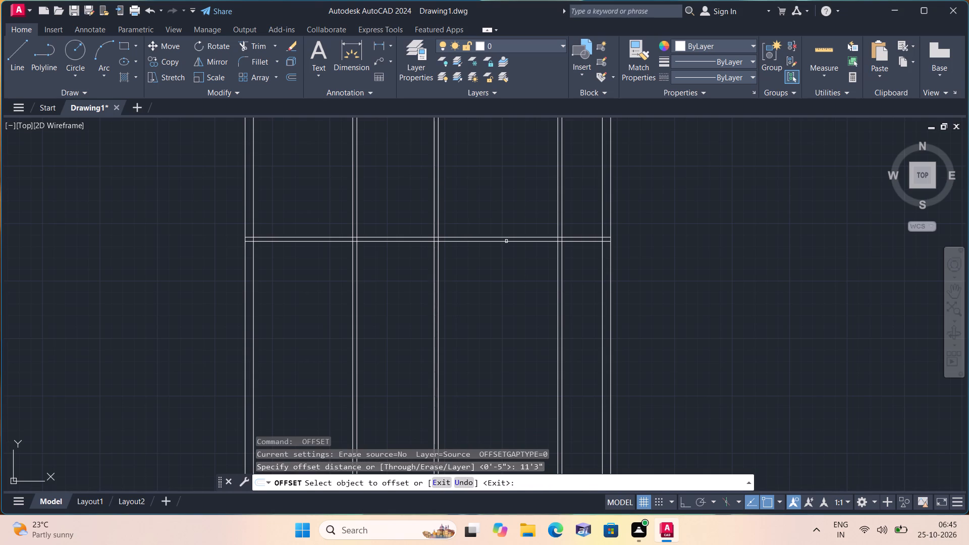
left_click(506, 241)
left_click(519, 348)
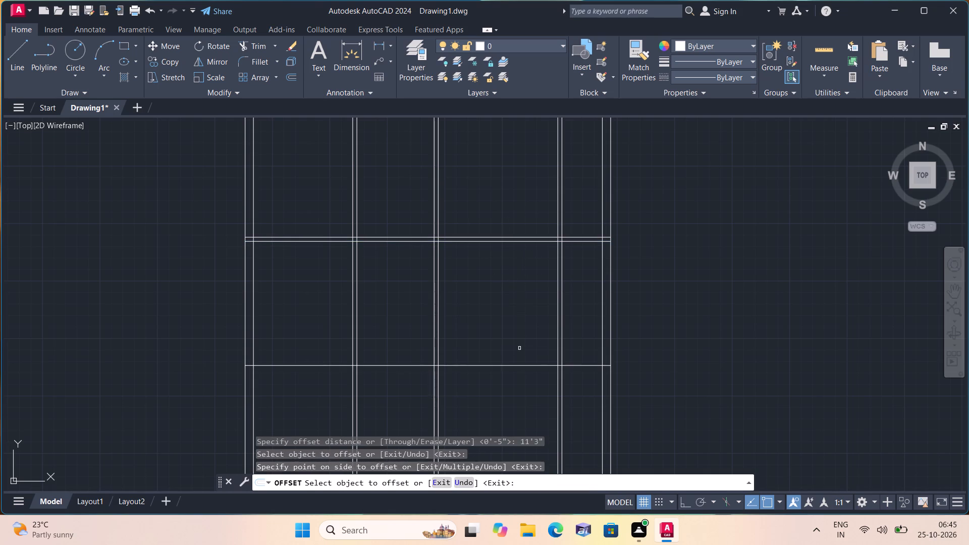
key("space")
Offset the new horizontal line 4.5" downward to form the second horizontal partition wall.
key("space")
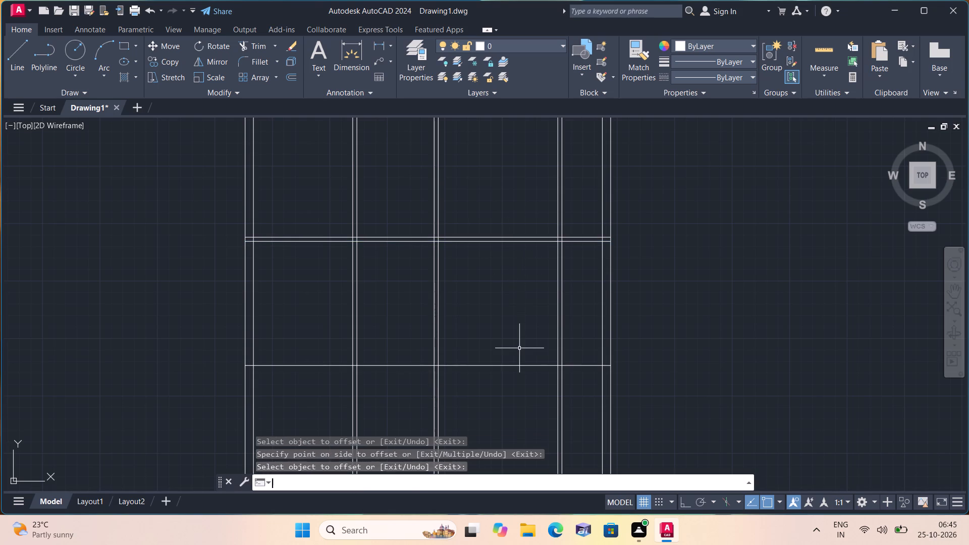
type("4.5\"")
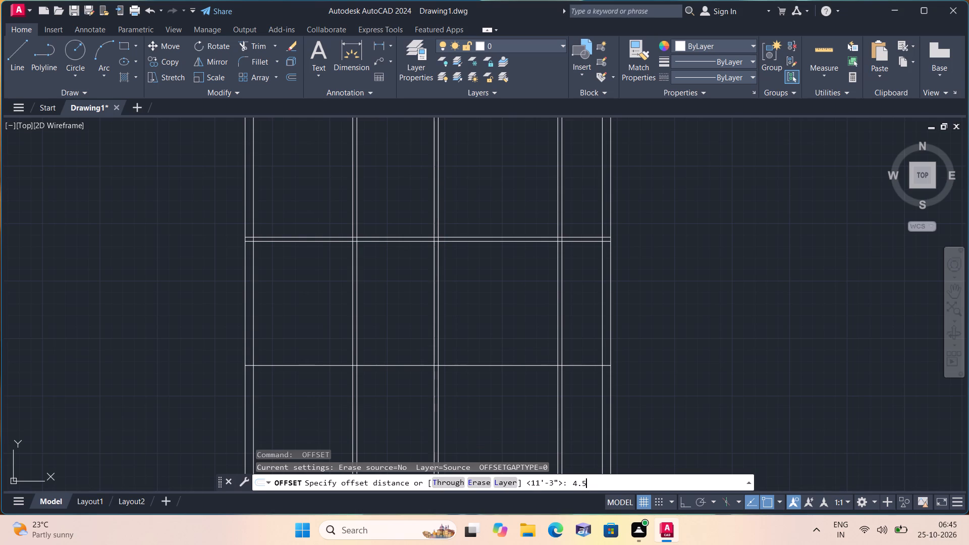
key("space")
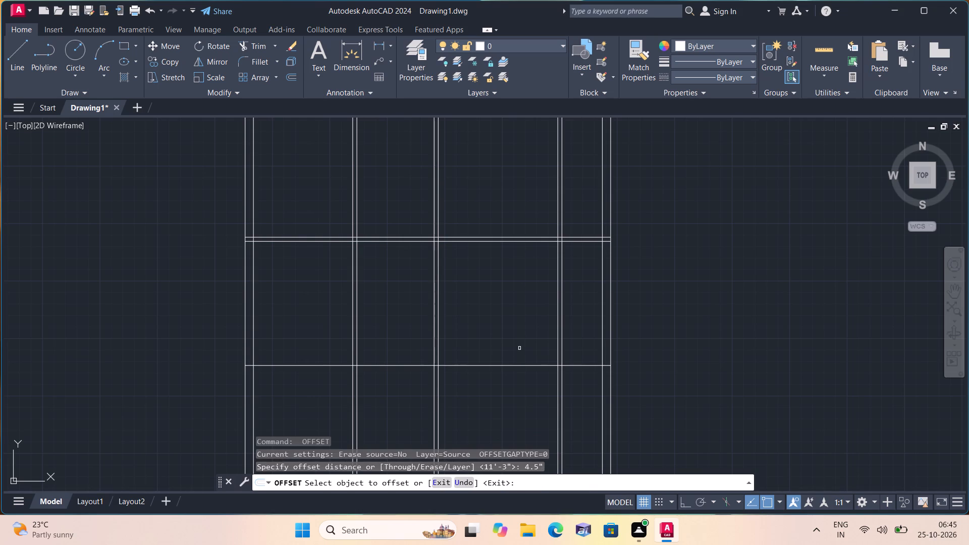
left_click(524, 364)
left_click(527, 394)
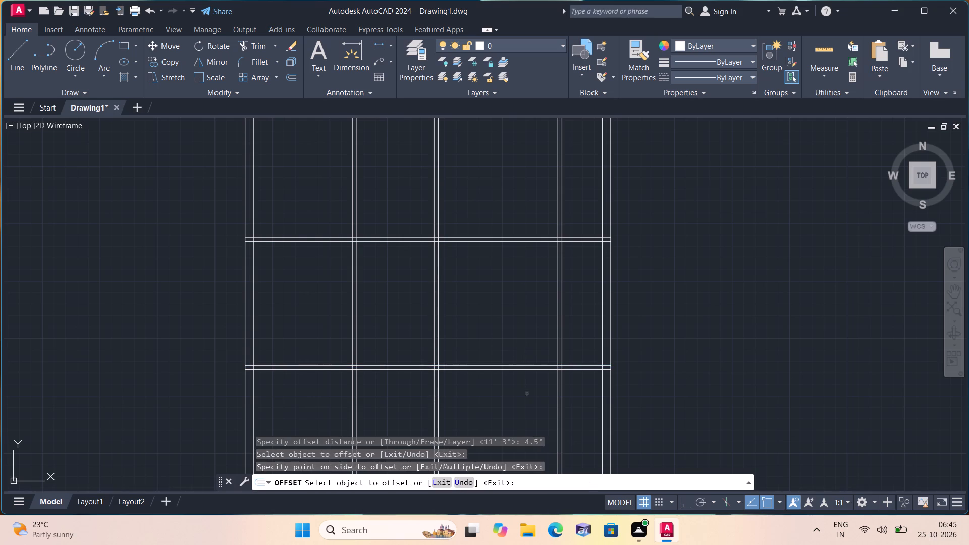
Offset the lower line of the second horizontal partition wall 10'9" downward.
scroll(526, 392, "down", 1)
middle_click_drag(525, 392, 475, 230)
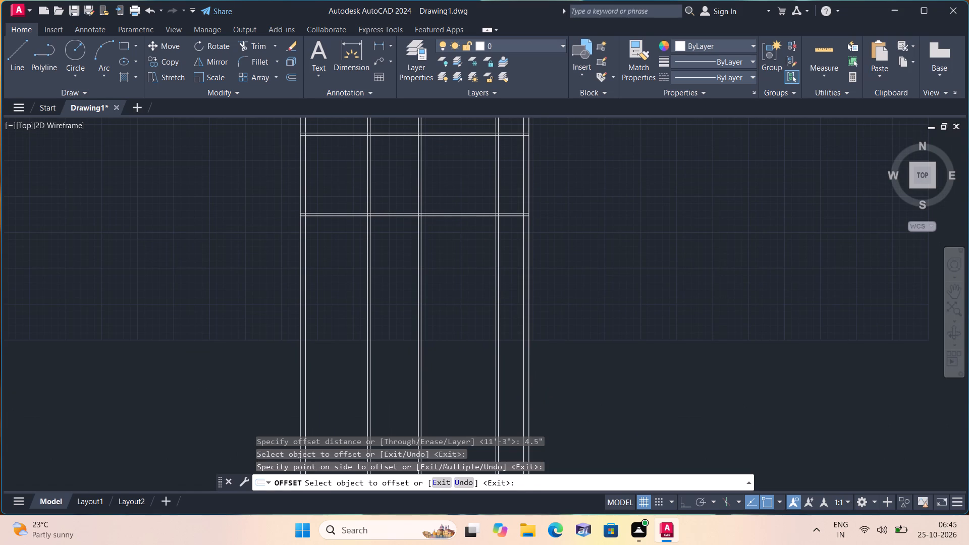
key("space")
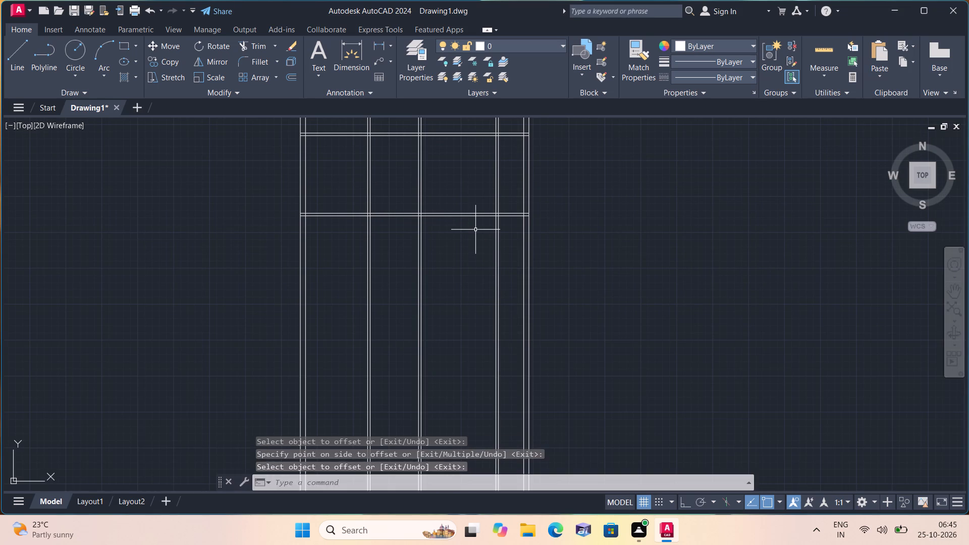
key("space")
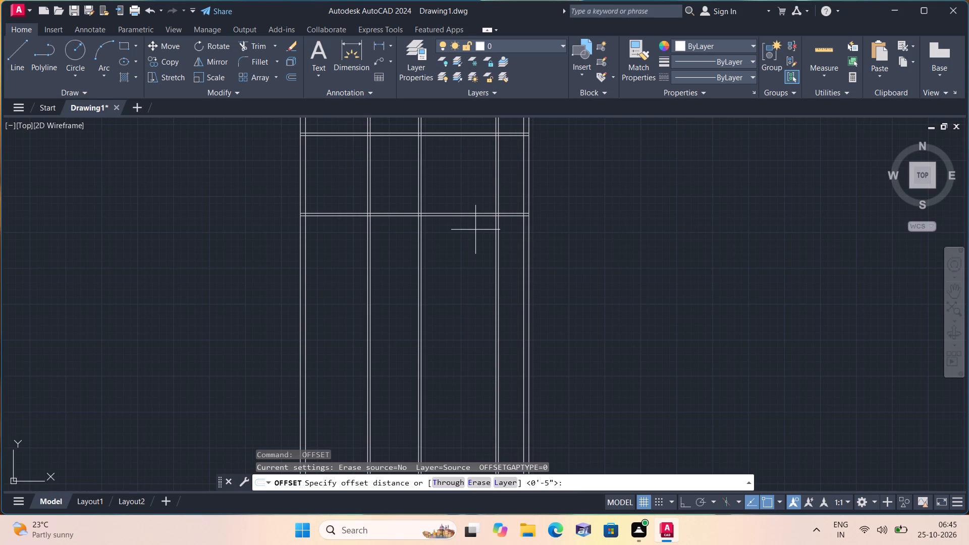
type("10'9\"")
key("space")
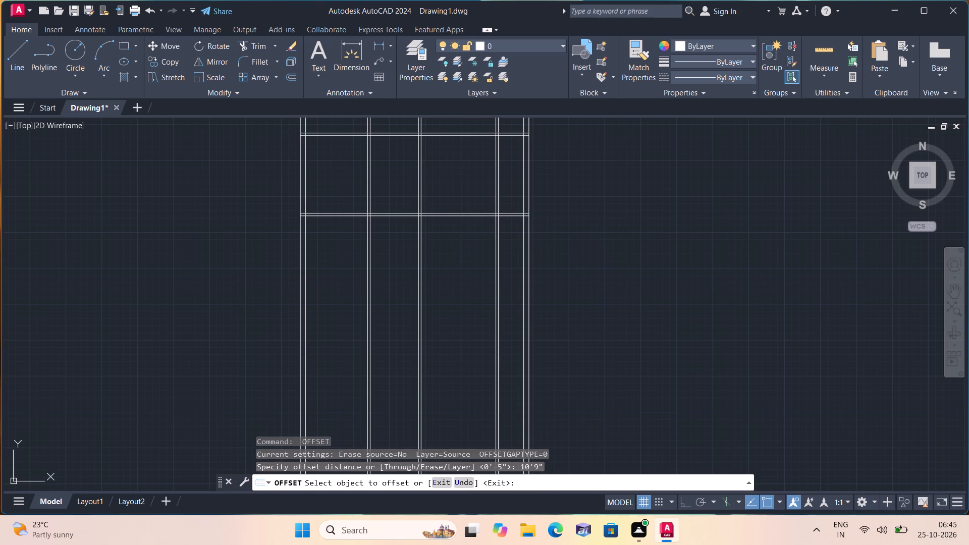
left_click(474, 216)
left_click(472, 289)
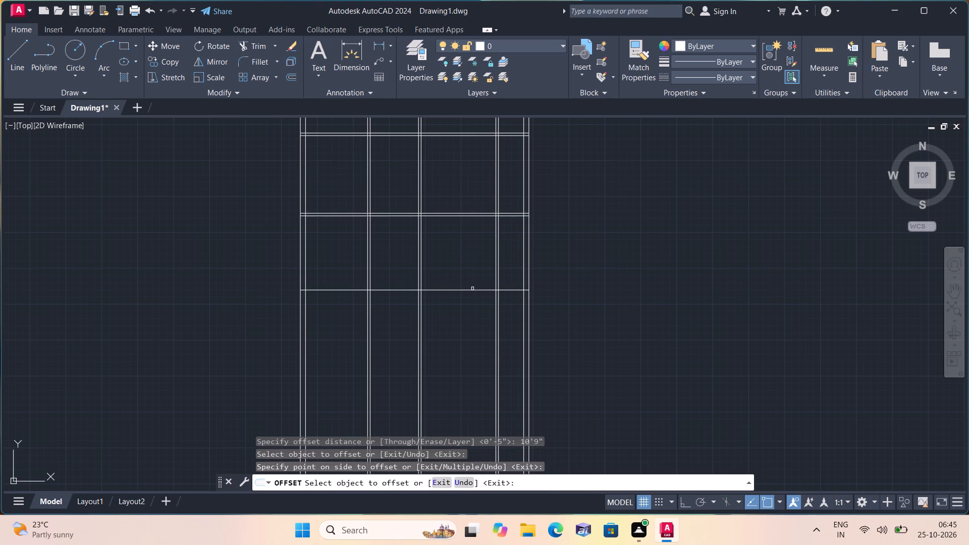
key("space")
Offset the new horizontal line 9" downward to form the bottom outer wall.
key("space")
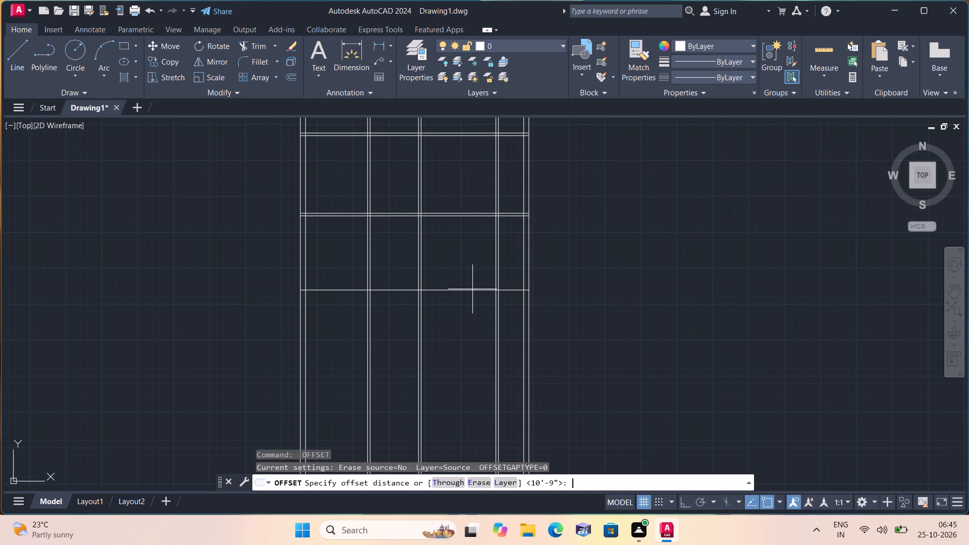
type("9\"")
key("space")
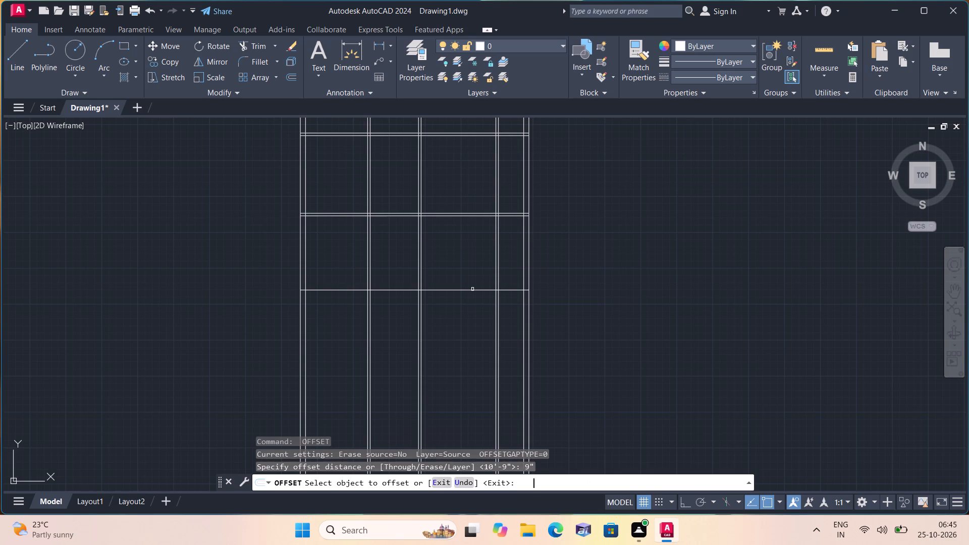
left_click(475, 290)
left_click(488, 373)
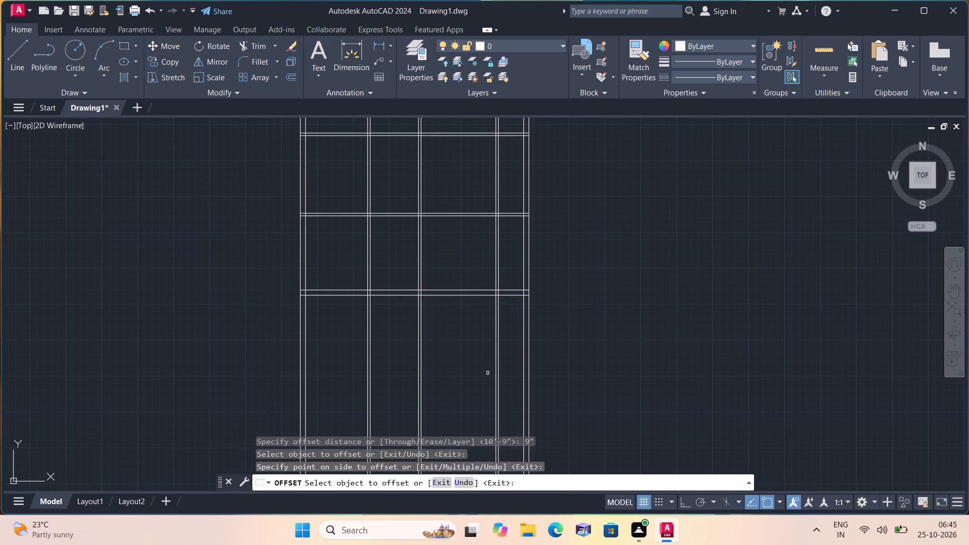
key("Escape")
Trim all vertical wall lines where they extend below the bottom outer wall.
type("trim")
key("space")
left_click_drag(602, 353, 331, 361)
left_click_drag(329, 360, 282, 352)
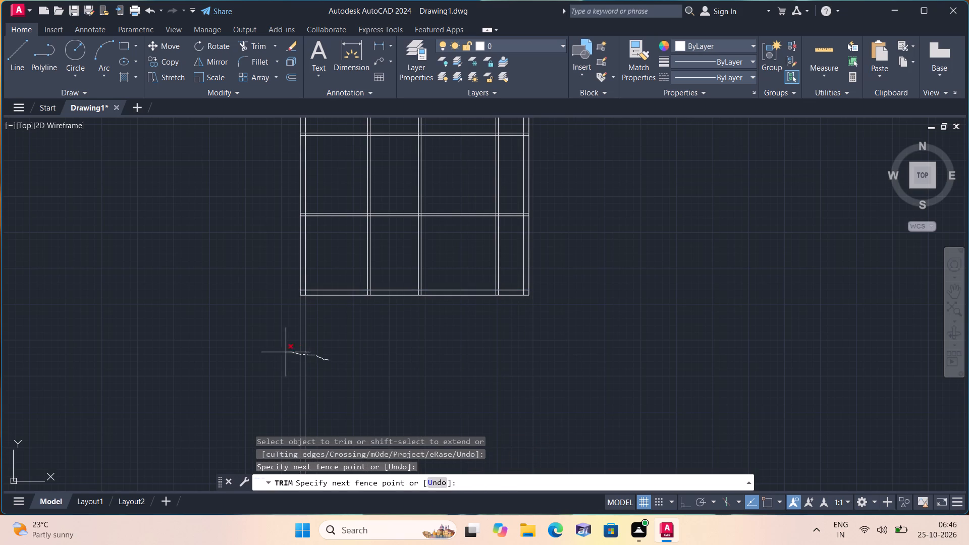
left_click_drag(282, 352, 280, 351)
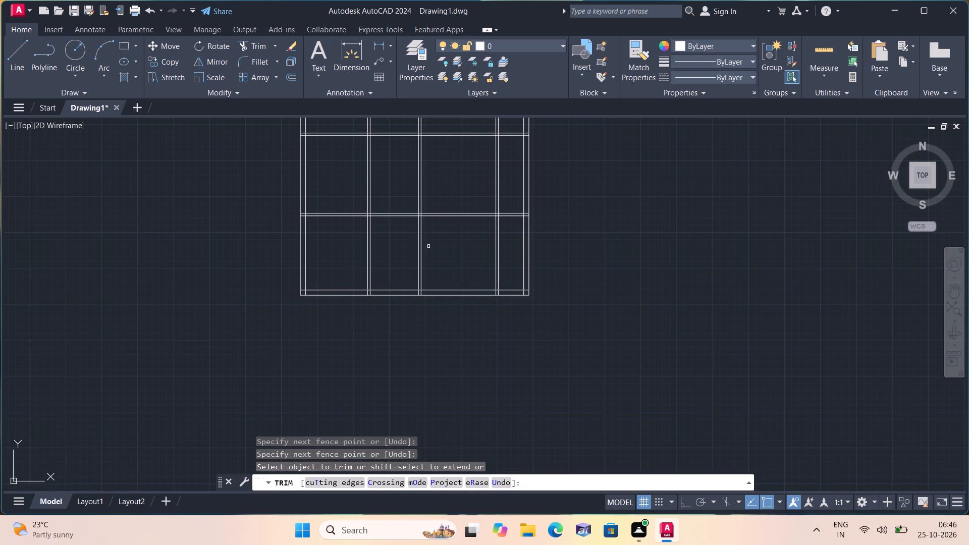
Trim the three vertical partition walls out of the two bays between the first horizontal partition and the bottom outer wall.
middle_click(430, 210)
left_click(334, 188)
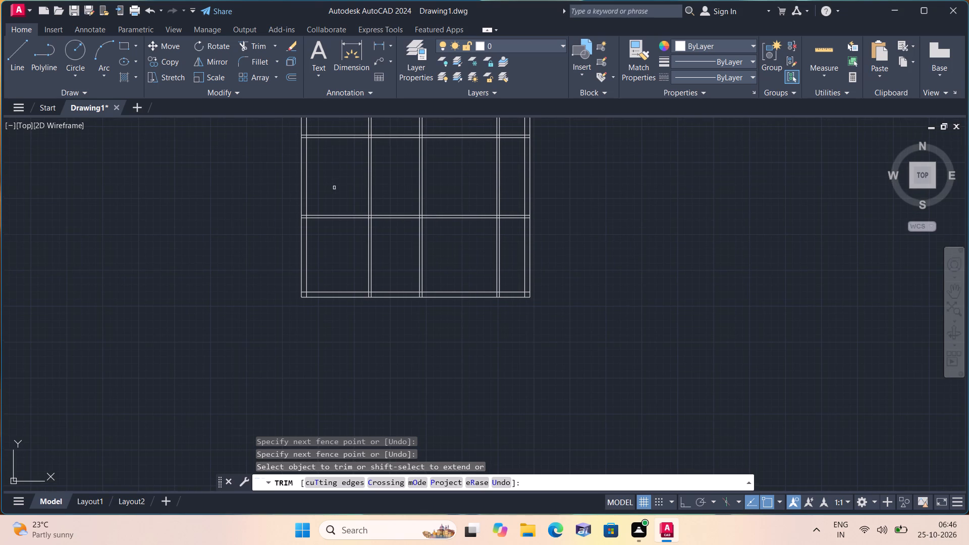
left_click(506, 187)
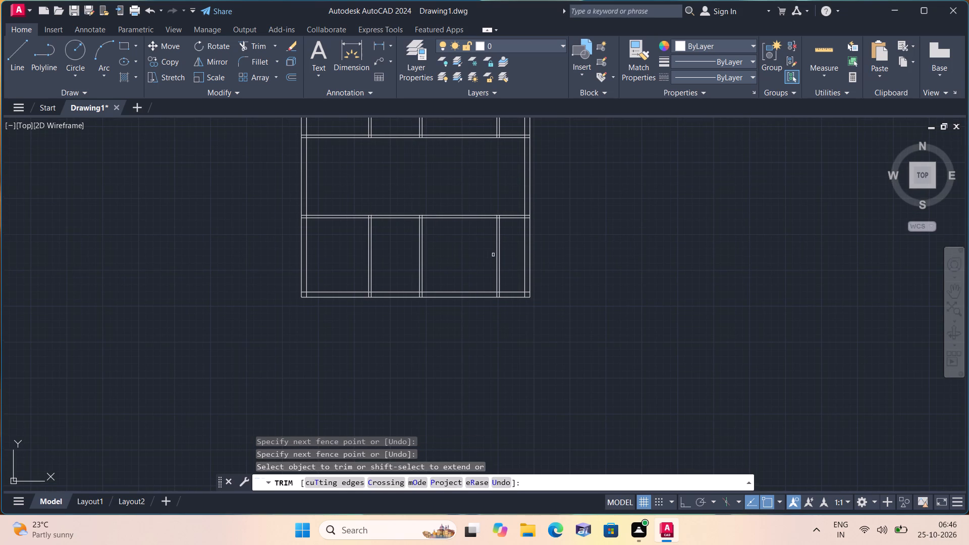
left_click(503, 251)
left_click(349, 248)
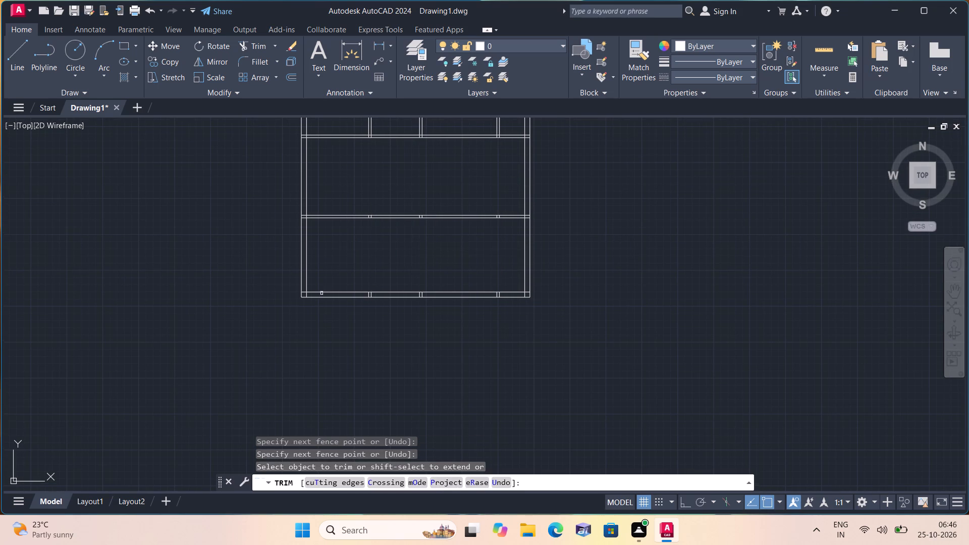
Trim the overlapping lines at both bottom corners and the vertical partition stubs inside the bottom outer wall.
scroll(312, 302, "up", 3)
left_click(272, 261)
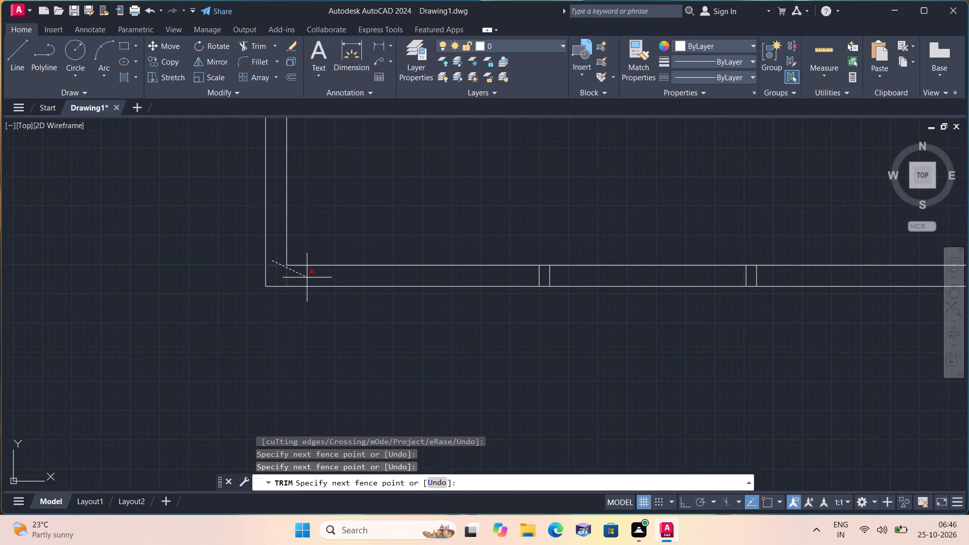
left_click(307, 278)
scroll(303, 276, "down", 2)
scroll(429, 277, "up", 1)
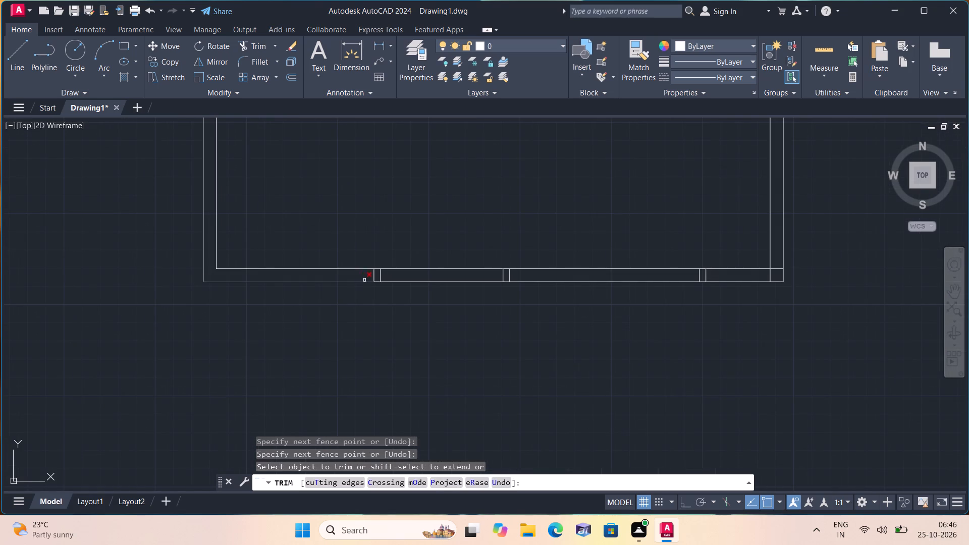
left_click(354, 275)
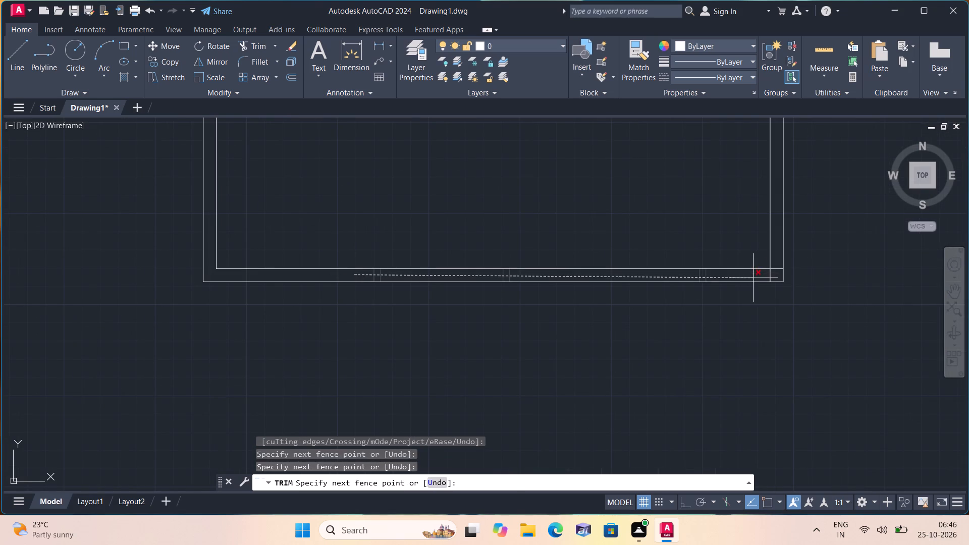
left_click(779, 277)
left_click(777, 269)
scroll(736, 231, "down", 2)
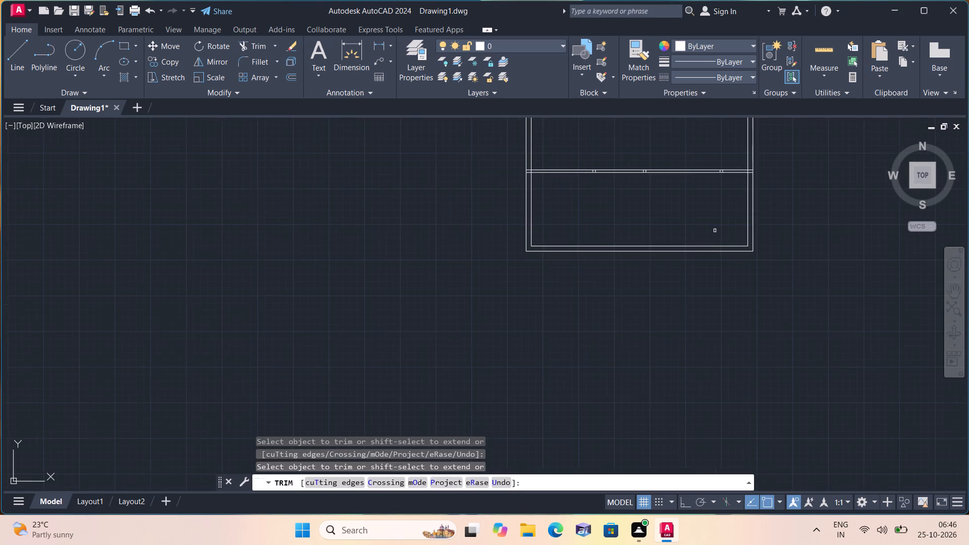
Trim the second horizontal partition's junction with the left outer wall so the two walls join openly.
middle_click_drag(687, 226, 469, 311)
scroll(294, 244, "up", 2)
scroll(331, 286, "up", 2)
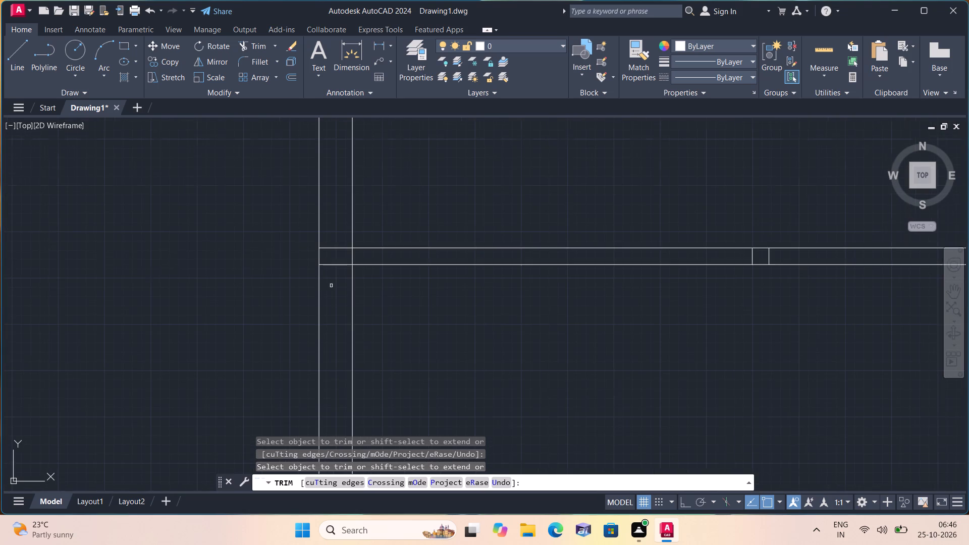
left_click_drag(339, 239, 347, 276)
left_click(347, 256)
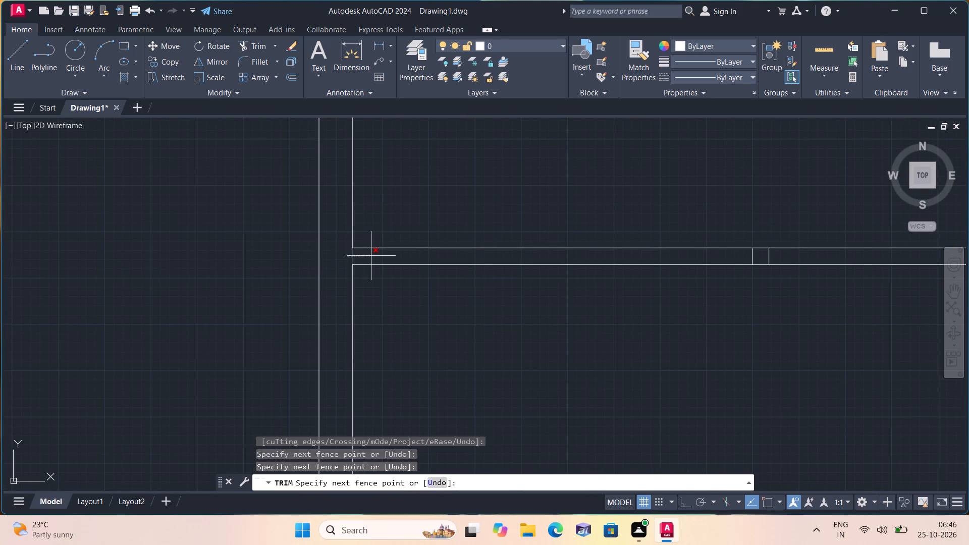
left_click(371, 256)
Trim the vertical wall stubs out of the second horizontal partition and open its junction with the right outer wall.
scroll(480, 263, "down", 2)
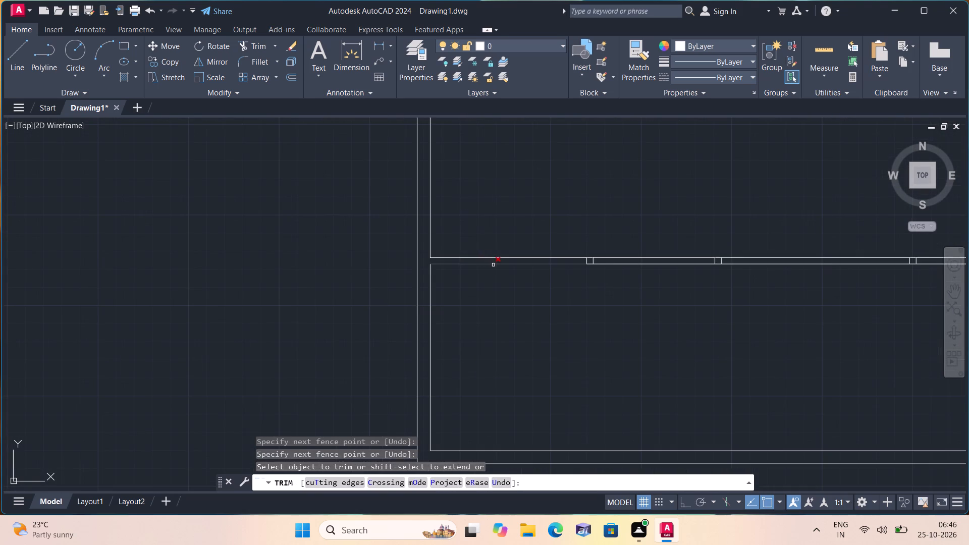
middle_click_drag(470, 293, 271, 295)
scroll(366, 269, "up", 3)
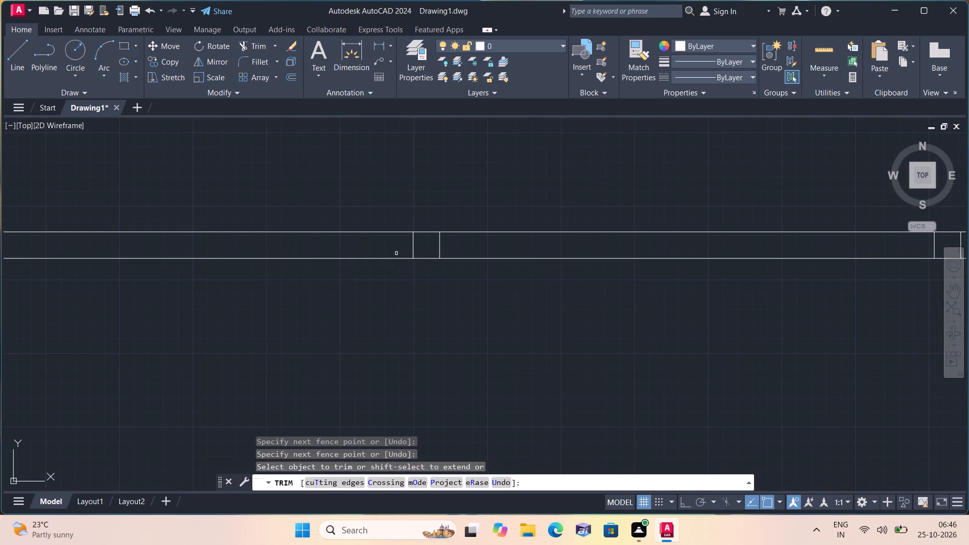
left_click(394, 249)
scroll(568, 248, "down", 2)
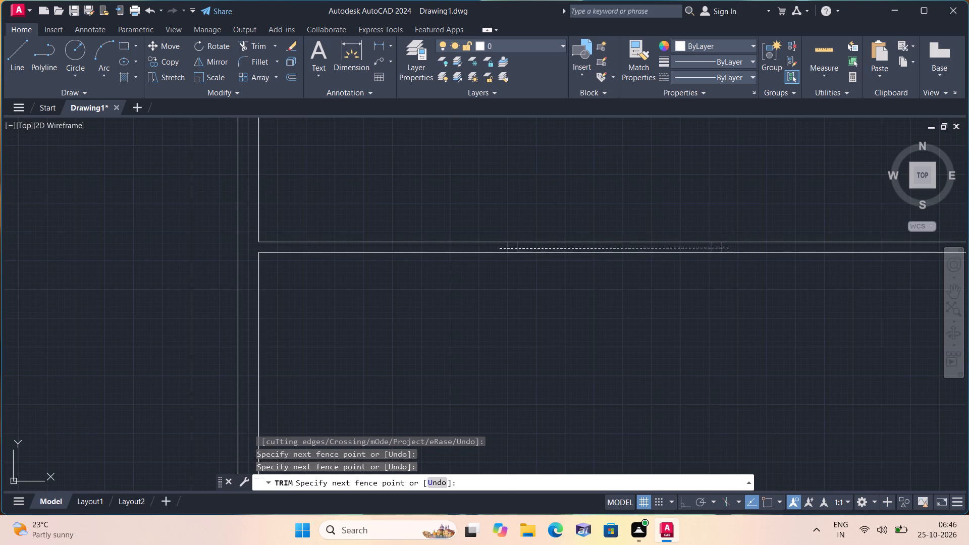
left_click(729, 248)
middle_click_drag(729, 248, 379, 281)
scroll(721, 249, "down", 2)
scroll(515, 293, "up", 3)
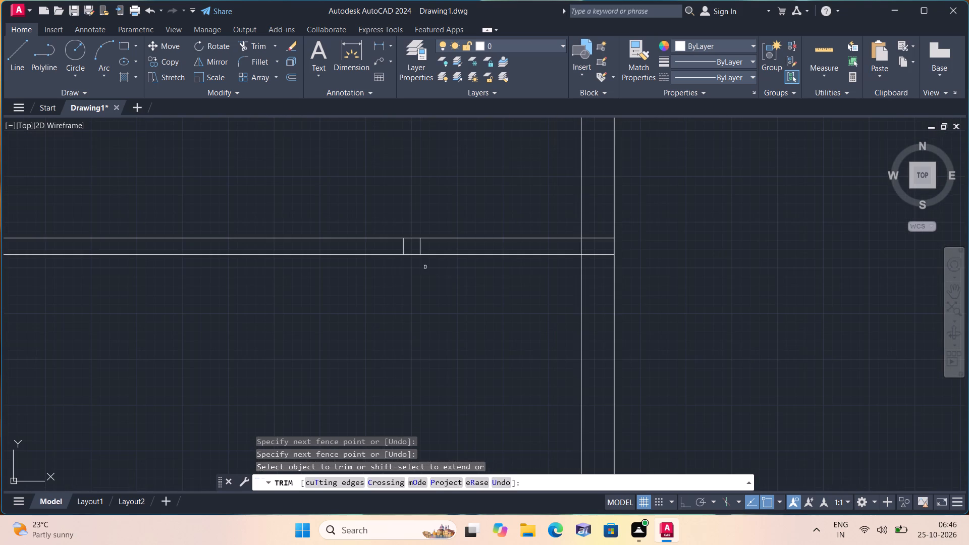
left_click(385, 247)
left_click(608, 249)
left_click_drag(598, 223, 610, 275)
Trim the overlapping inner wall lines at the floor plan's top-left outer corner.
scroll(582, 244, "down", 3)
scroll(478, 188, "down", 2)
middle_click_drag(477, 188, 479, 212)
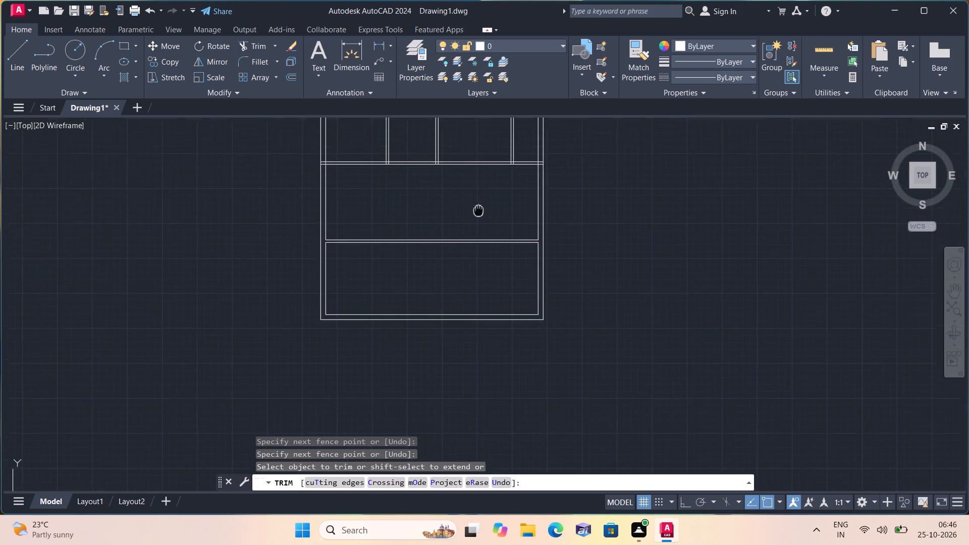
middle_click_drag(479, 212, 521, 308)
scroll(465, 224, "up", 4)
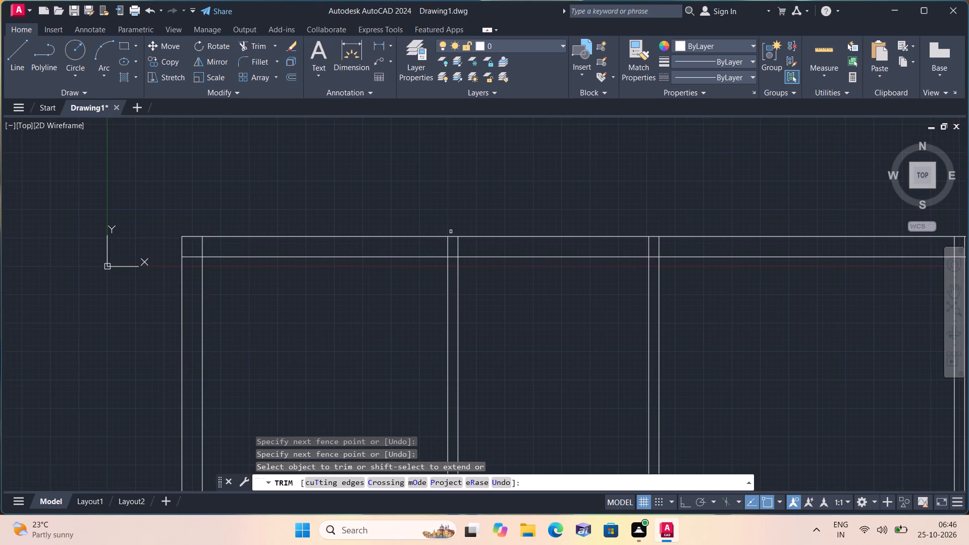
left_click(193, 262)
left_click(202, 251)
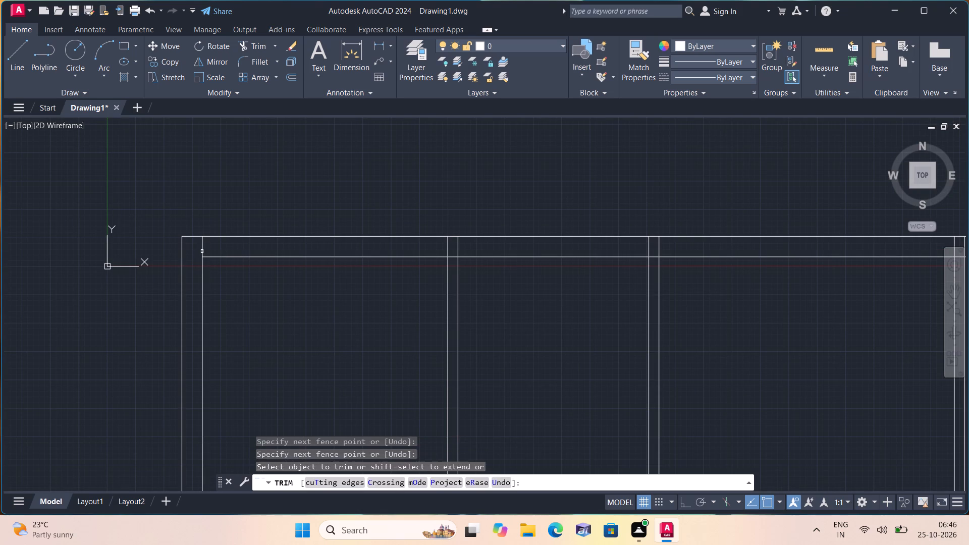
left_click(202, 251)
scroll(288, 252, "down", 1)
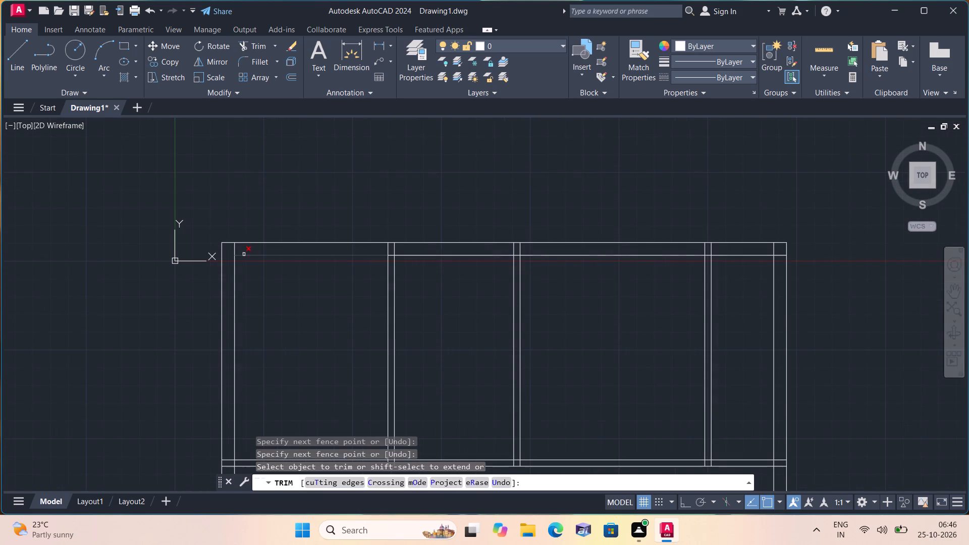
left_click(236, 246)
Trim the first two vertical partitions' stubs out of the top outer wall and open both wall junctions.
scroll(236, 248, "down", 2)
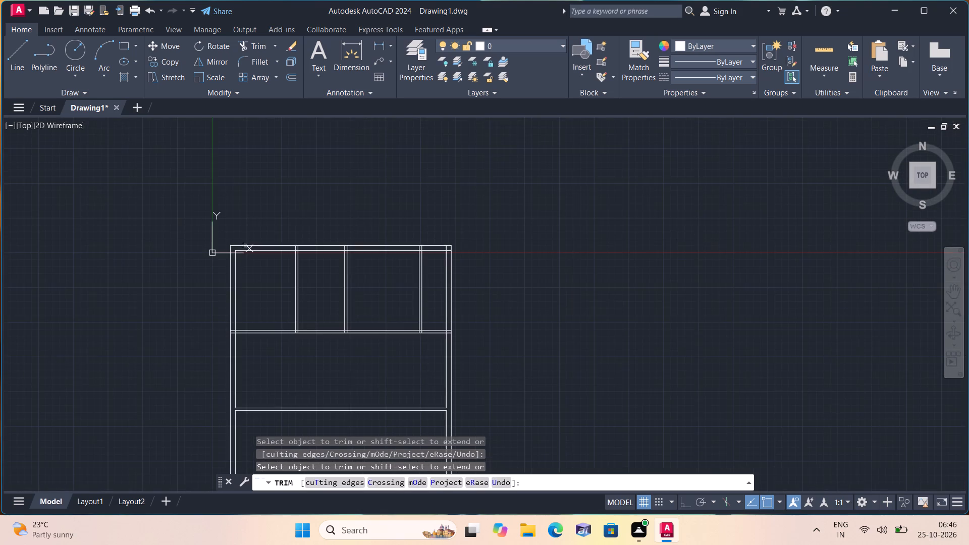
scroll(311, 257, "up", 4)
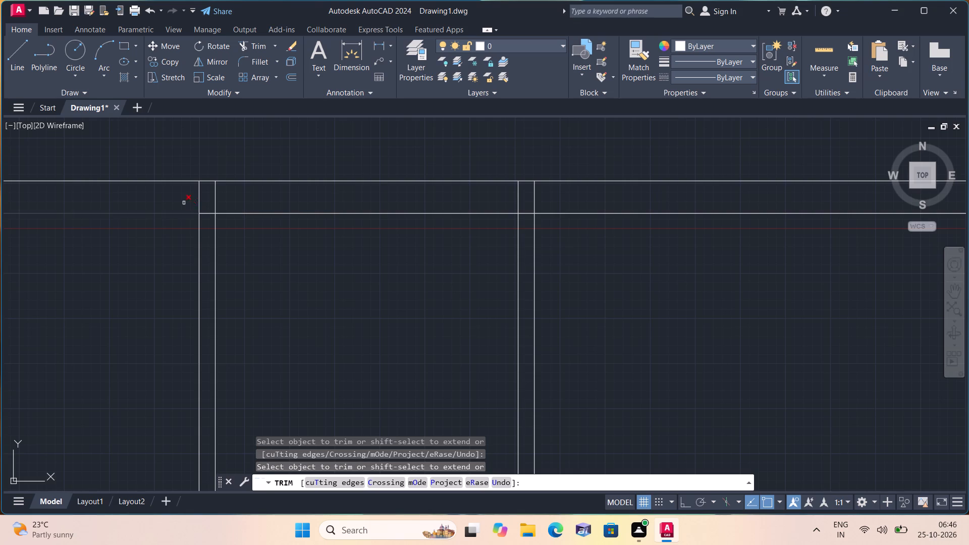
left_click(179, 200)
left_click(566, 195)
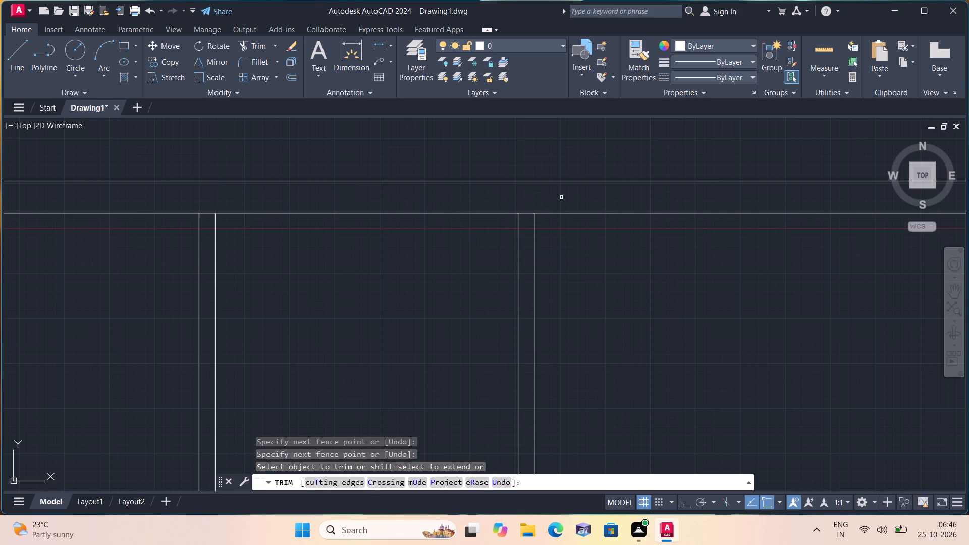
left_click(523, 212)
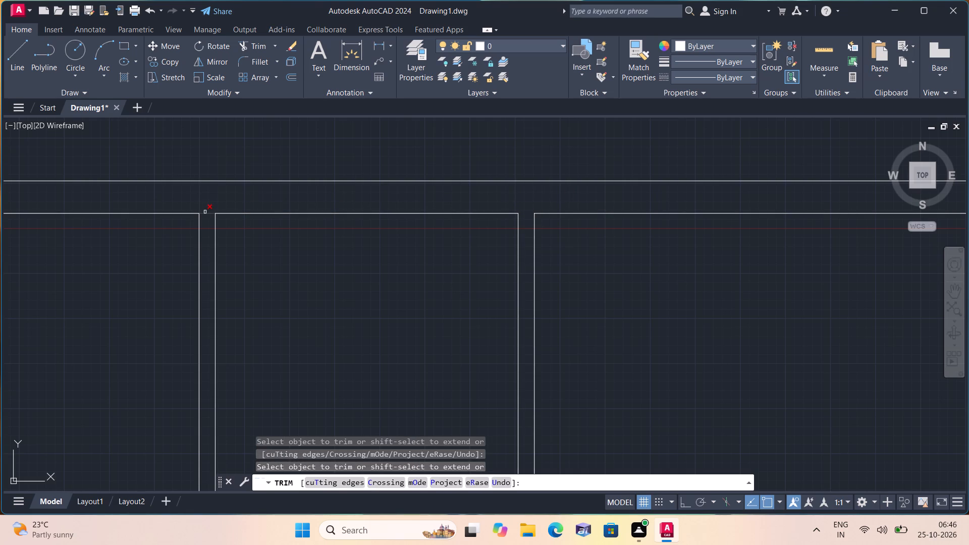
left_click(205, 212)
Trim the overlapping lines at the top-right outer corner and open the third vertical partition's junction with the top outer wall.
scroll(213, 208, "down", 4)
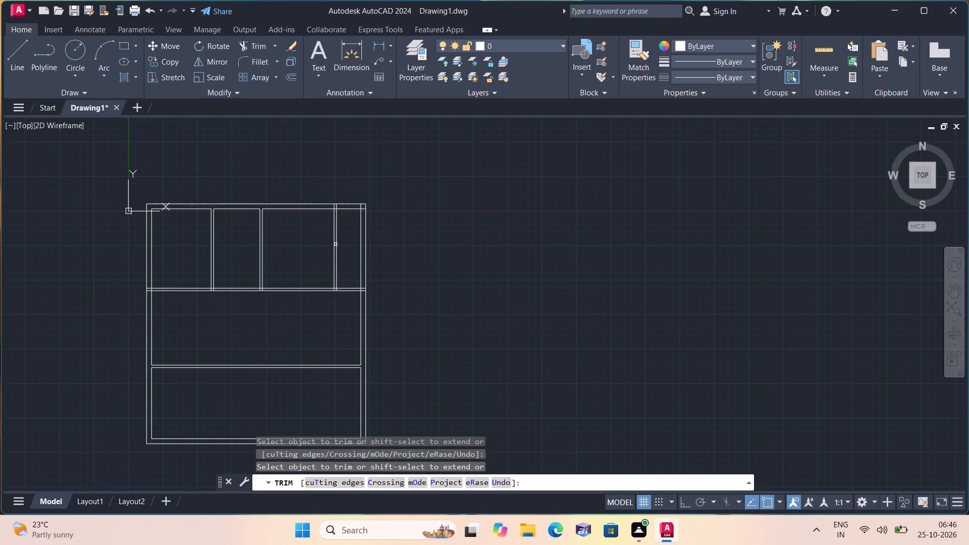
scroll(336, 206, "up", 3)
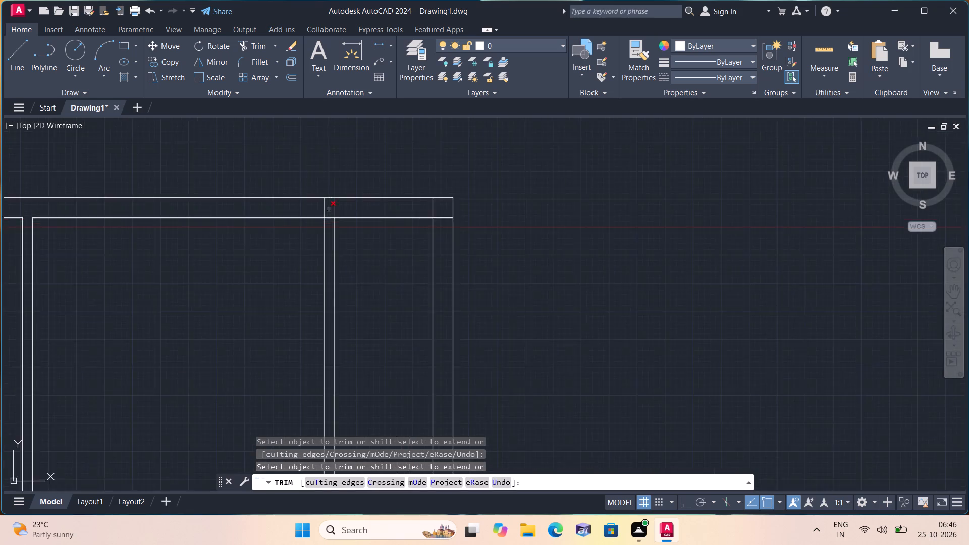
left_click(315, 211)
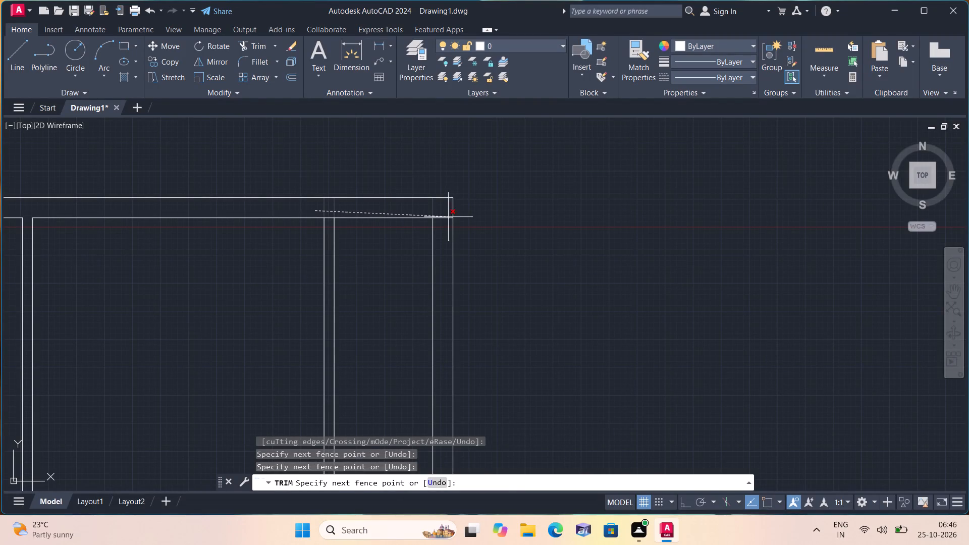
left_click(442, 211)
left_click(442, 222)
left_click(437, 207)
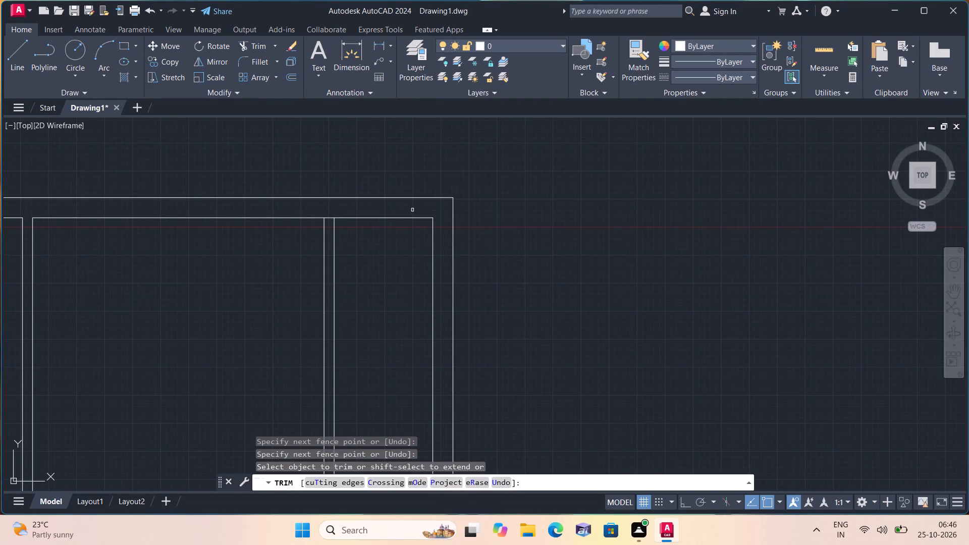
left_click(332, 217)
Trim the first horizontal partition's junction with the left outer wall so the two walls join openly.
scroll(334, 212, "down", 4)
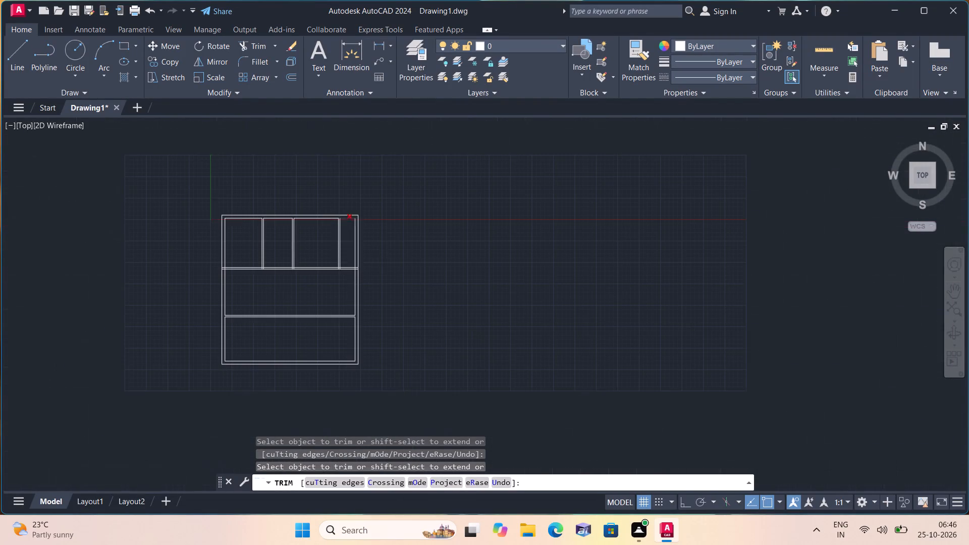
scroll(223, 269, "up", 5)
left_click_drag(221, 246, 227, 281)
left_click(227, 255)
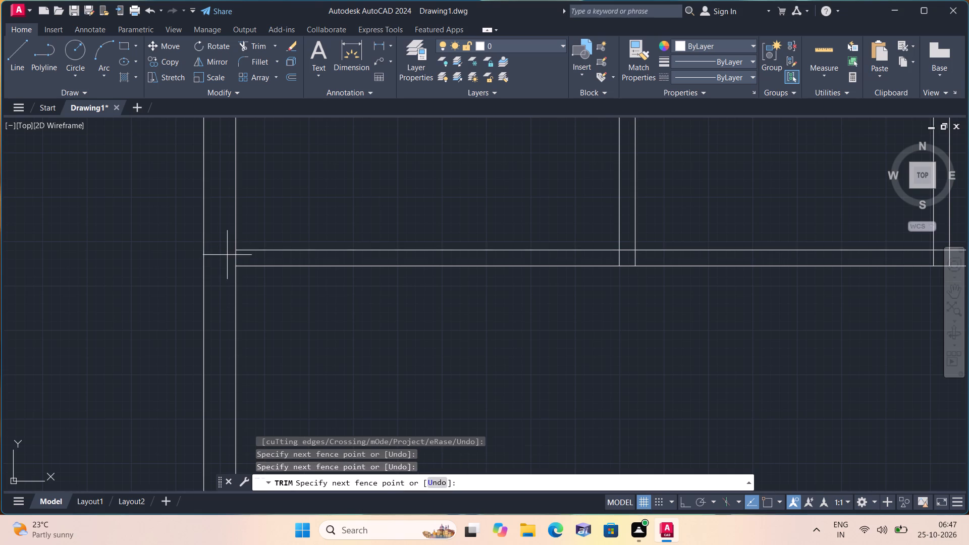
left_click(255, 255)
Trim the crossing lines where the first two vertical partitions meet the first horizontal partition, leaving open T-junctions.
scroll(255, 255, "down", 1)
scroll(488, 252, "up", 1)
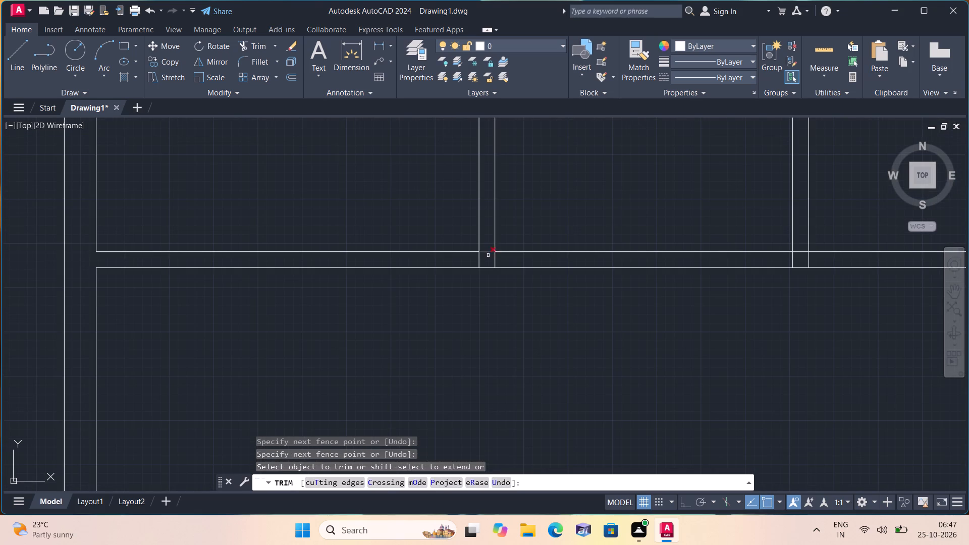
left_click(483, 253)
left_click(503, 263)
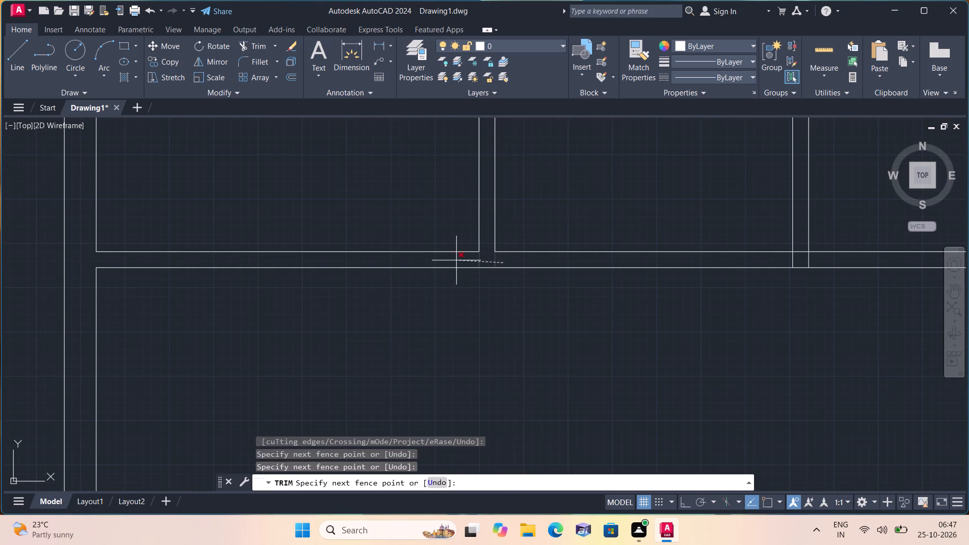
left_click(456, 260)
middle_click_drag(440, 263, 200, 269)
scroll(440, 263, "down", 1)
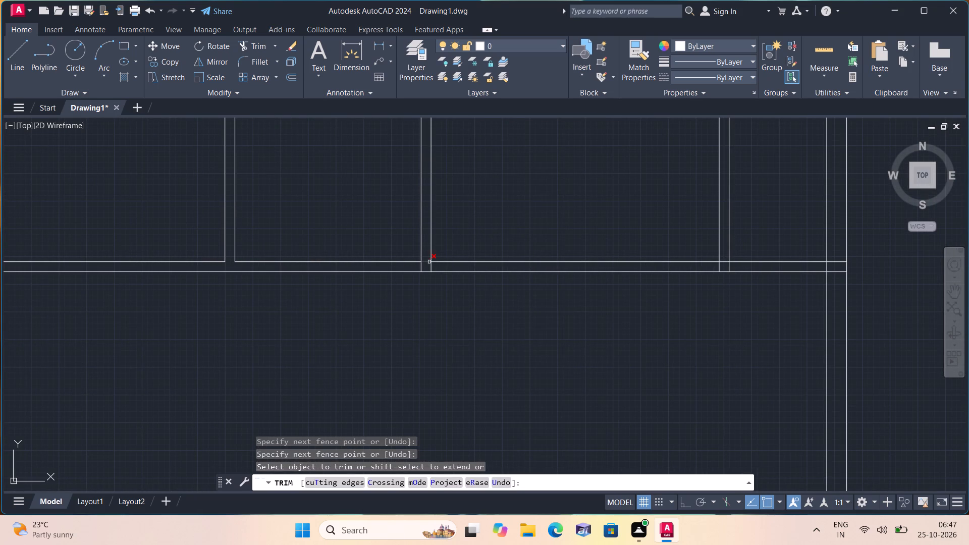
left_click(429, 261)
scroll(418, 269, "up", 1)
left_click(413, 262)
left_click(474, 262)
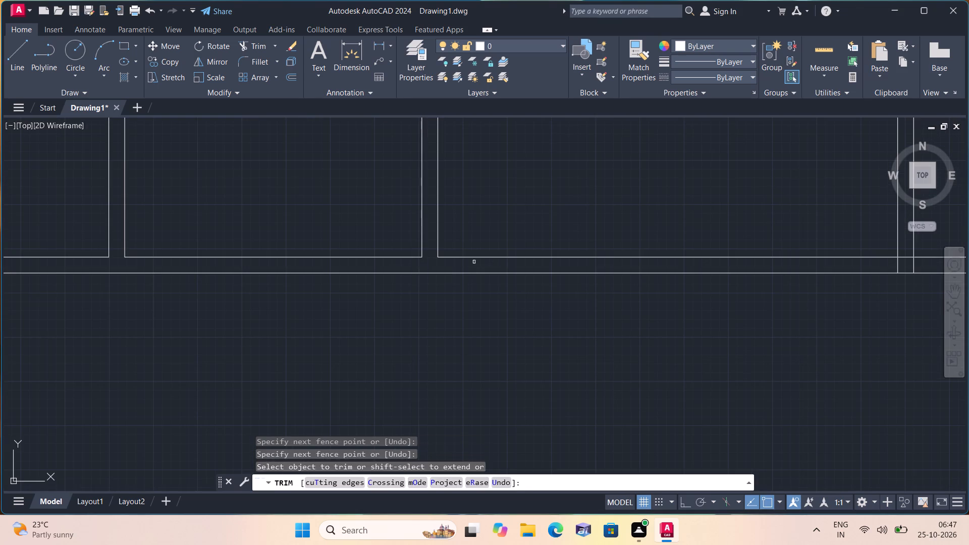
Trim the first horizontal partition's junctions with the third vertical partition and the right outer wall so they join openly.
scroll(446, 263, "down", 3)
scroll(566, 266, "up", 3)
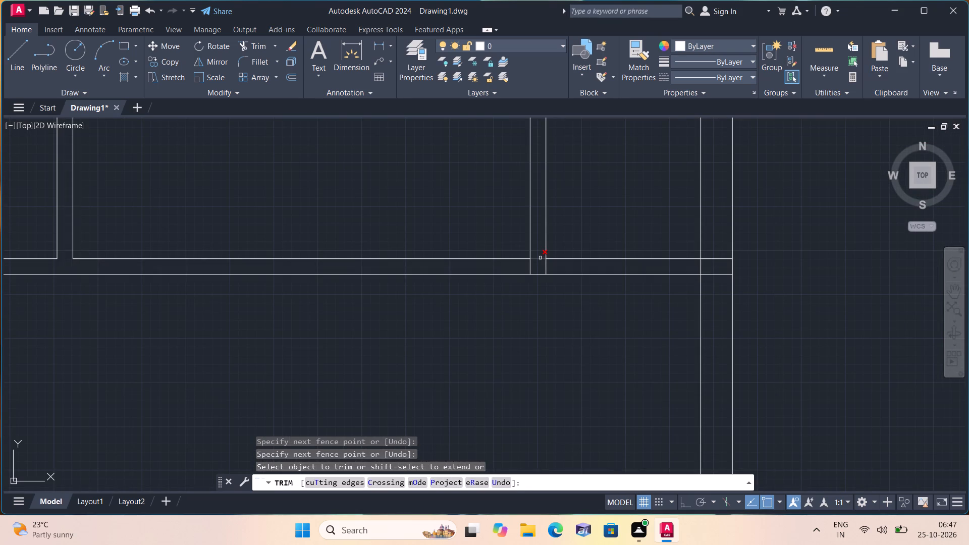
left_click(540, 258)
left_click(503, 267)
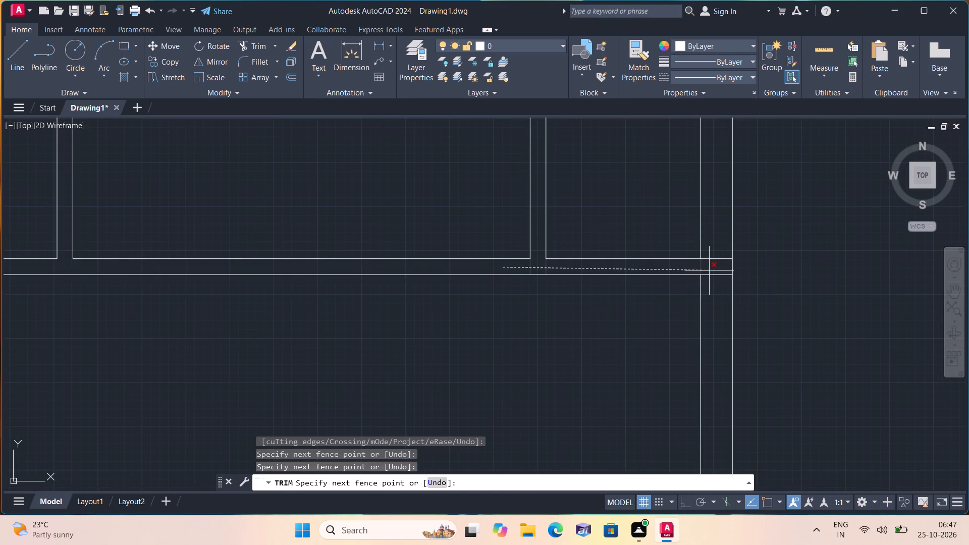
left_click(709, 270)
left_click_drag(711, 249, 721, 285)
scroll(697, 233, "down", 3)
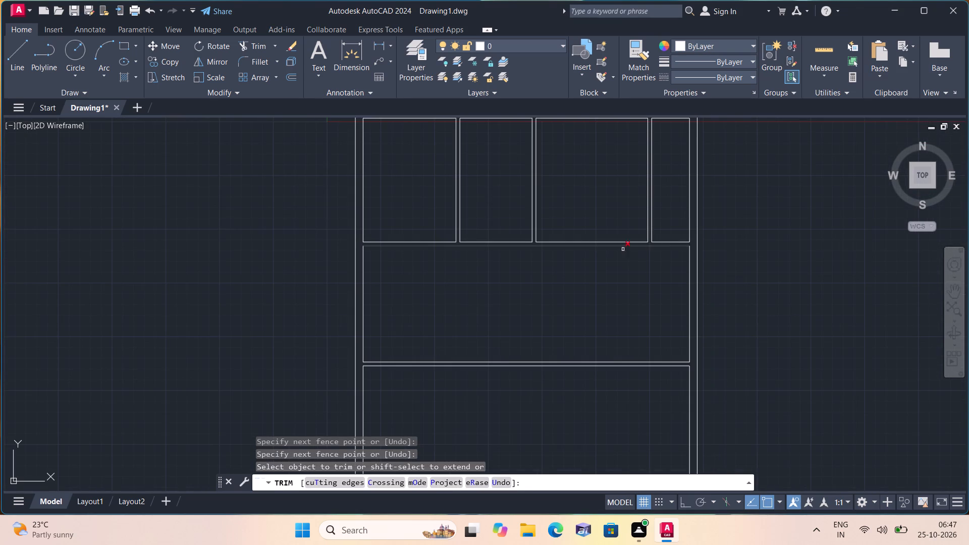
scroll(289, 233, "down", 1)
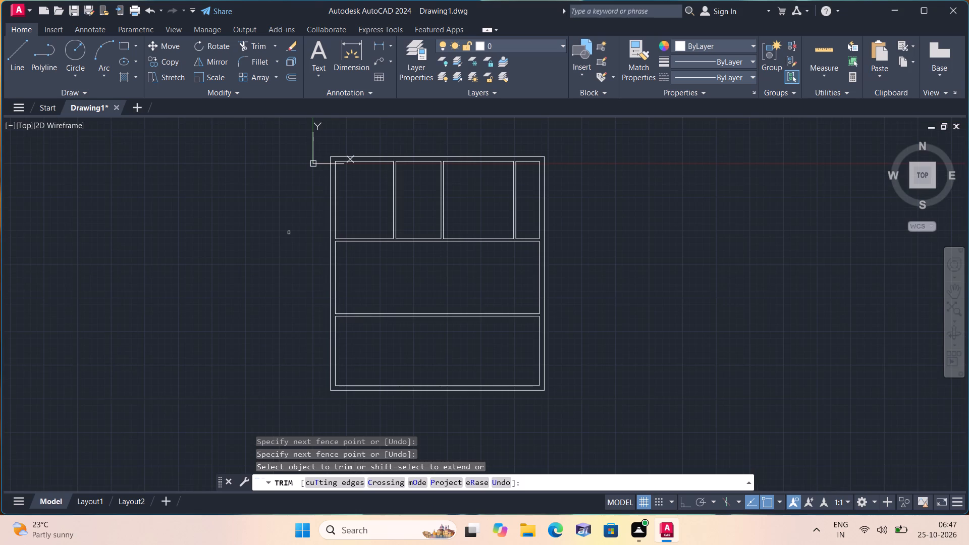
scroll(289, 233, "down", 1)
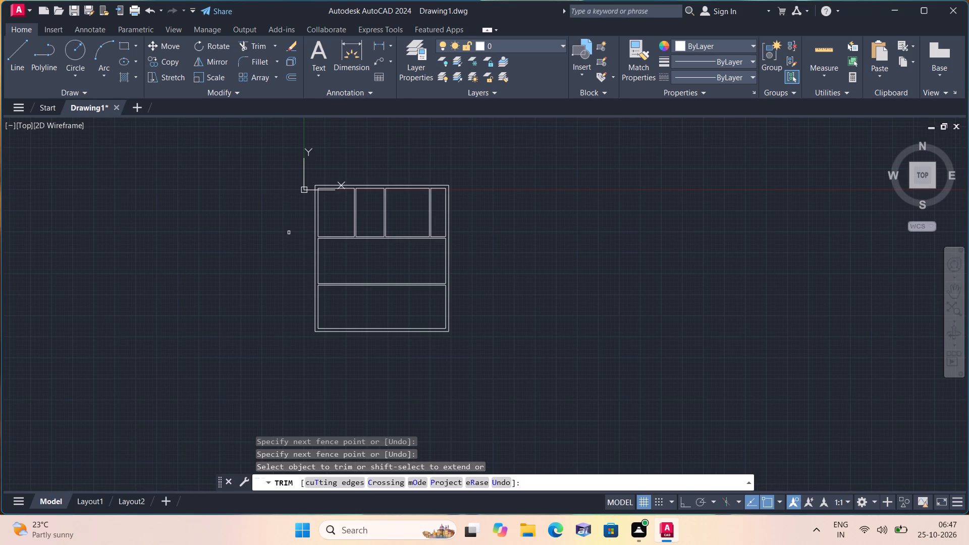
key("Escape")
Offset the bottom wall line of the narrow top-right room 5'4" upward into the room.
key("o")
type("ff")
key("space")
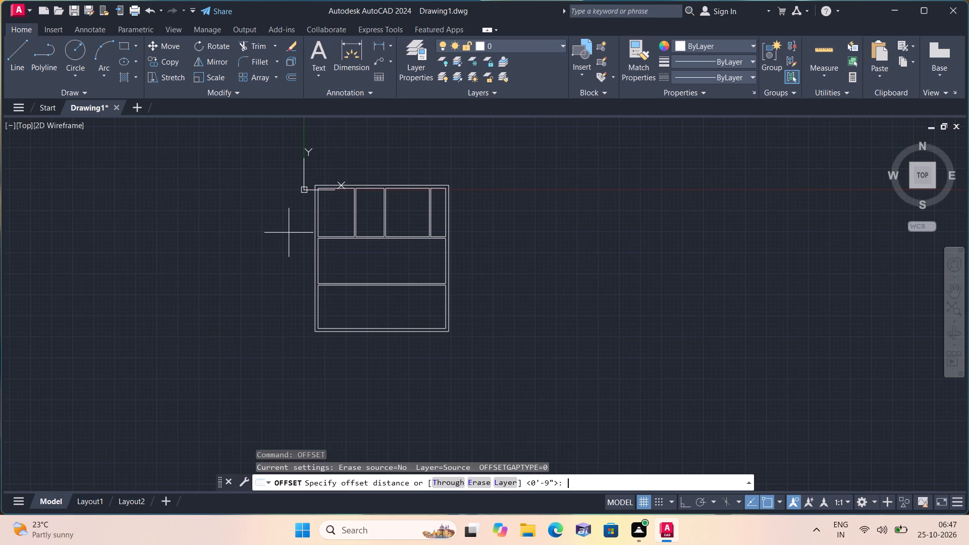
type("5'4'")
key("BackSpace")
type("\"")
key("space")
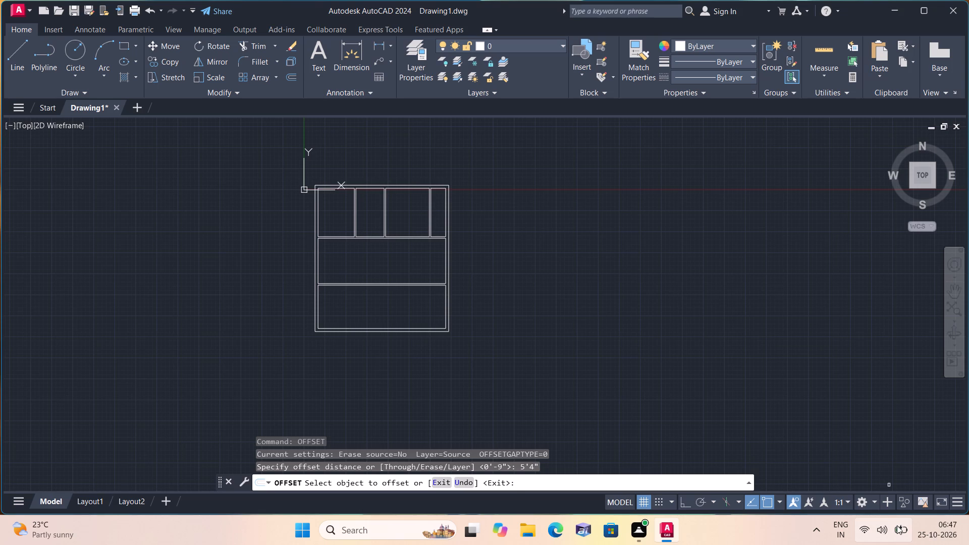
scroll(437, 235, "up", 4)
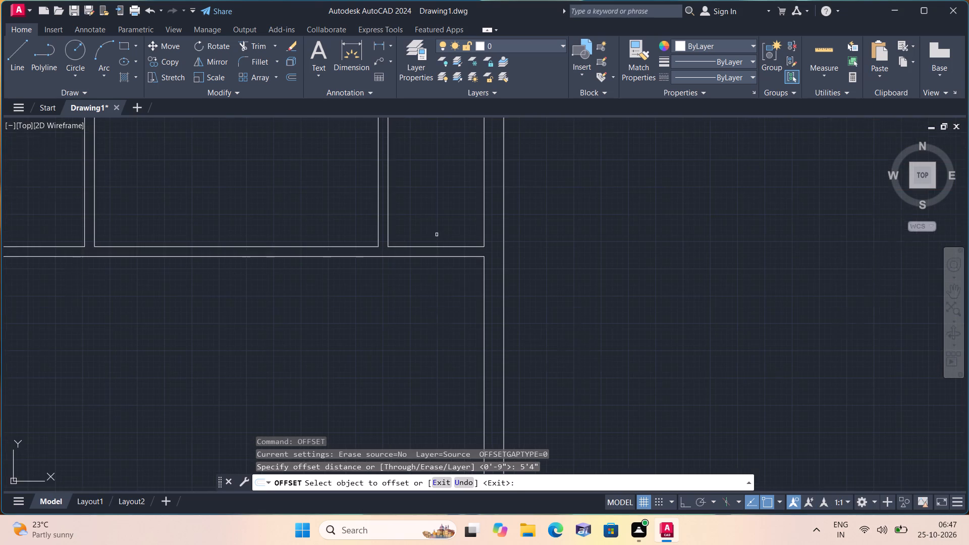
middle_click_drag(435, 238, 403, 308)
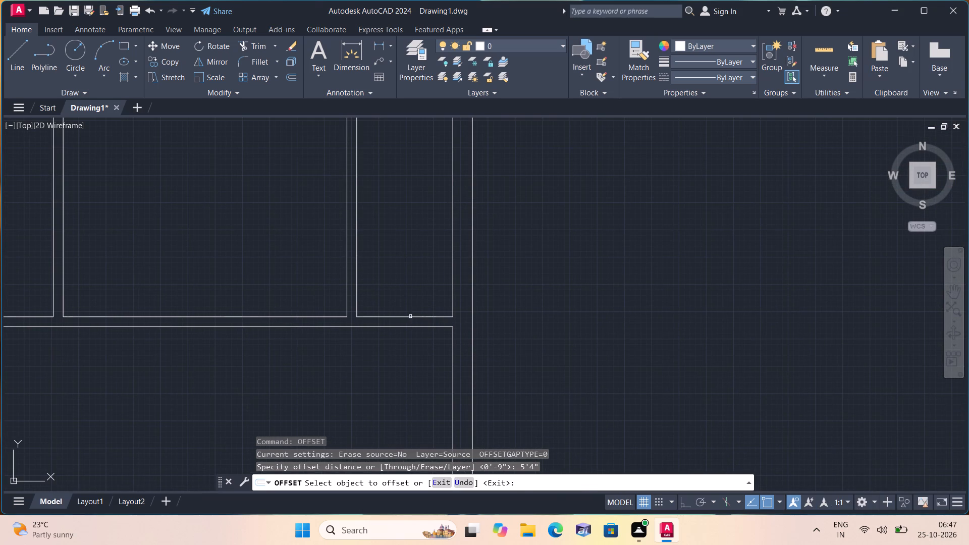
left_click(410, 315)
left_click(418, 225)
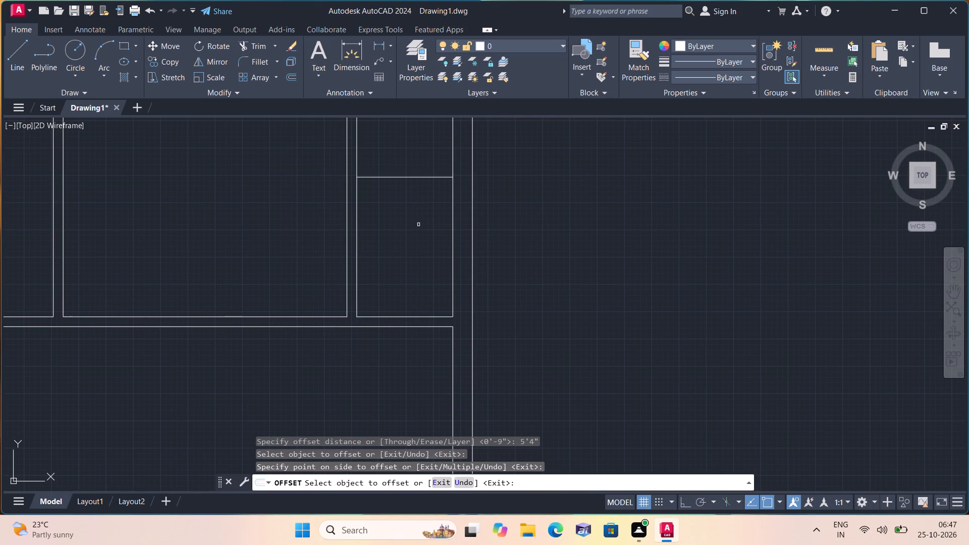
key("space")
Offset the new horizontal line in the narrow top-right room 4.5" upward to form the partition's second face.
key("space")
type("4.5\"")
key("space")
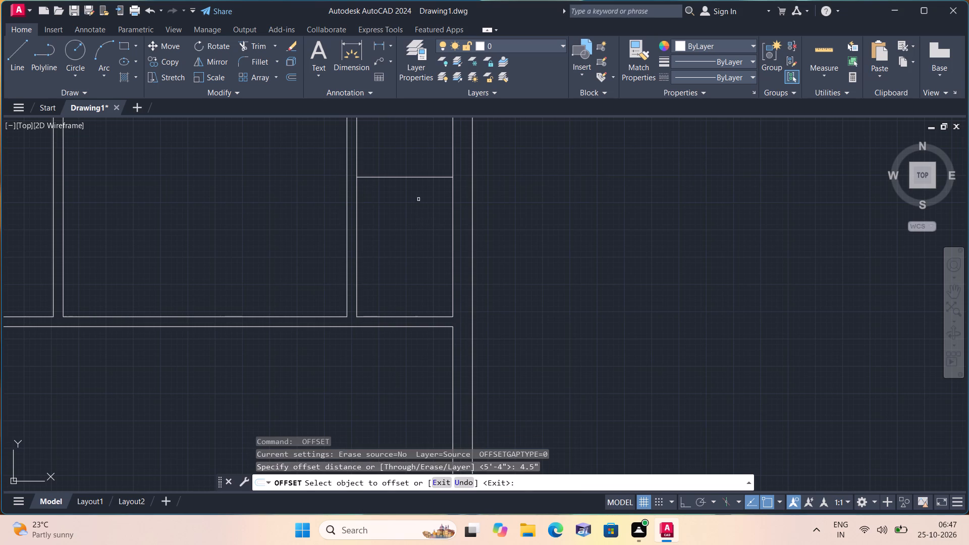
left_click(420, 177)
left_click(415, 143)
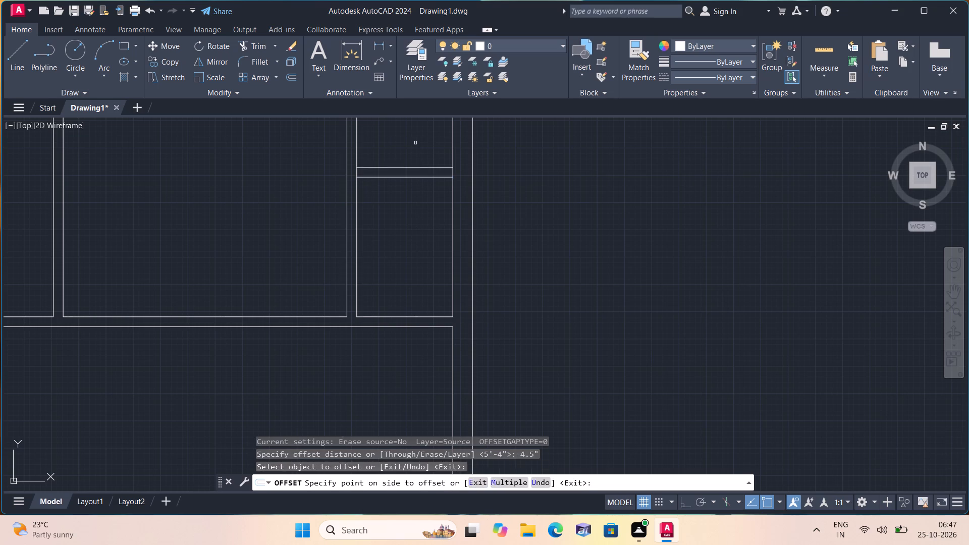
scroll(415, 142, "down", 1)
middle_click_drag(415, 142, 386, 226)
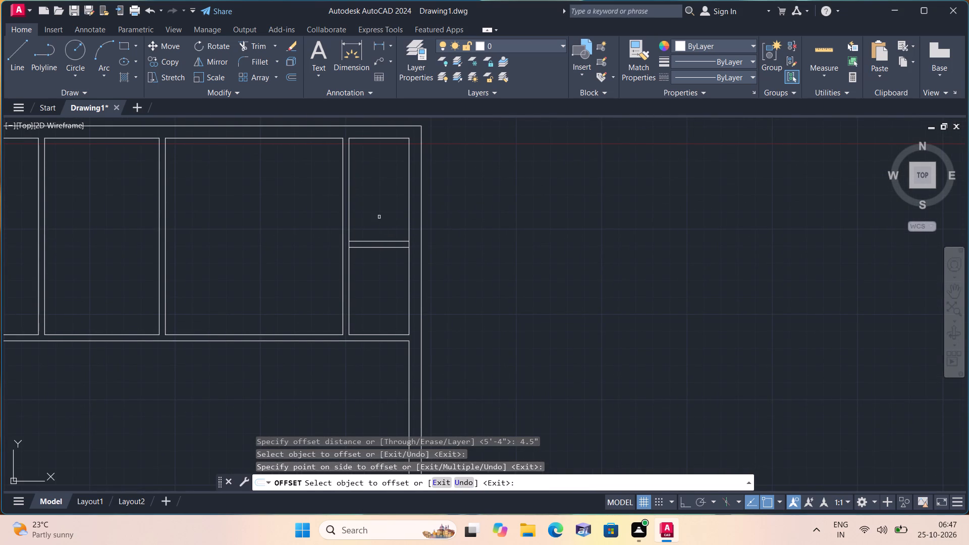
key("space")
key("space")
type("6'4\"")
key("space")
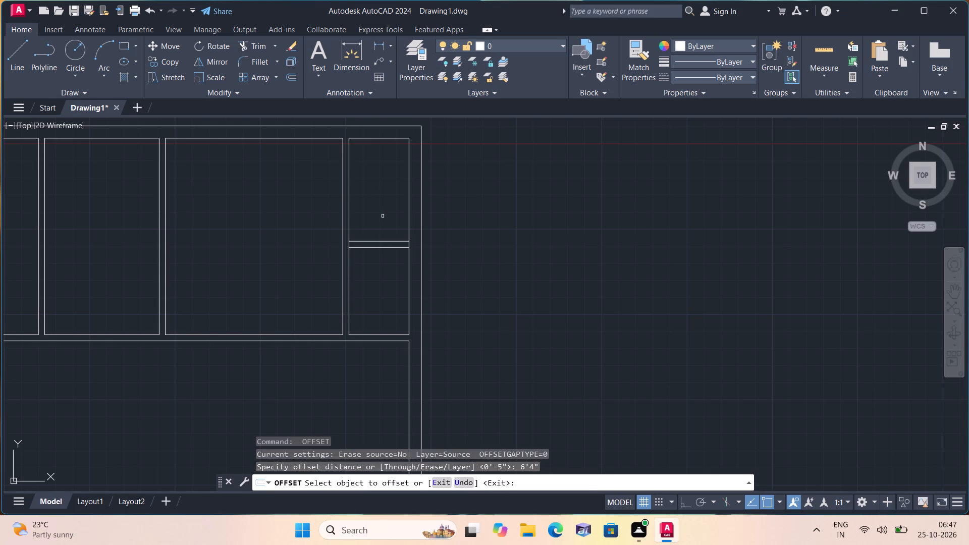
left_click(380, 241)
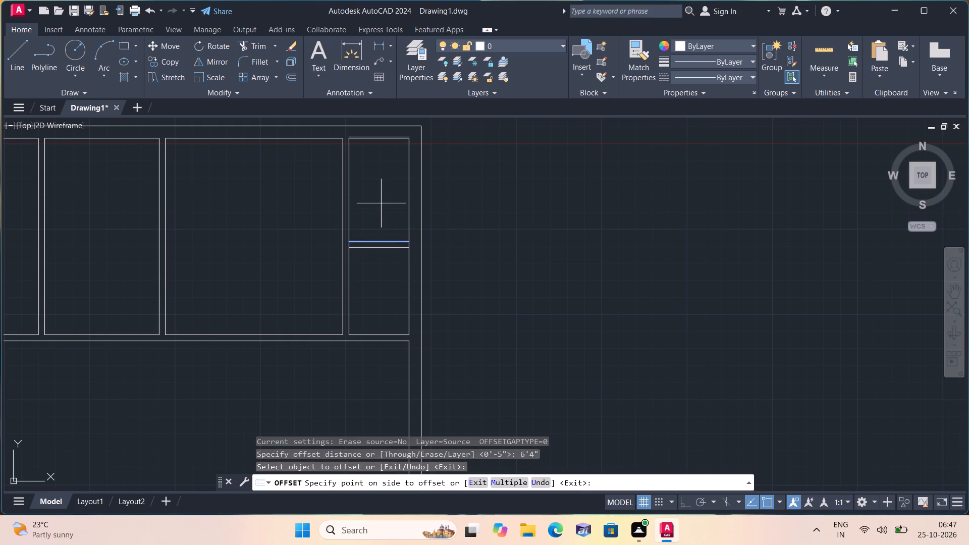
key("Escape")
Offset the right wall's inner line in the middle room 9'4" to the left.
scroll(381, 204, "down", 1)
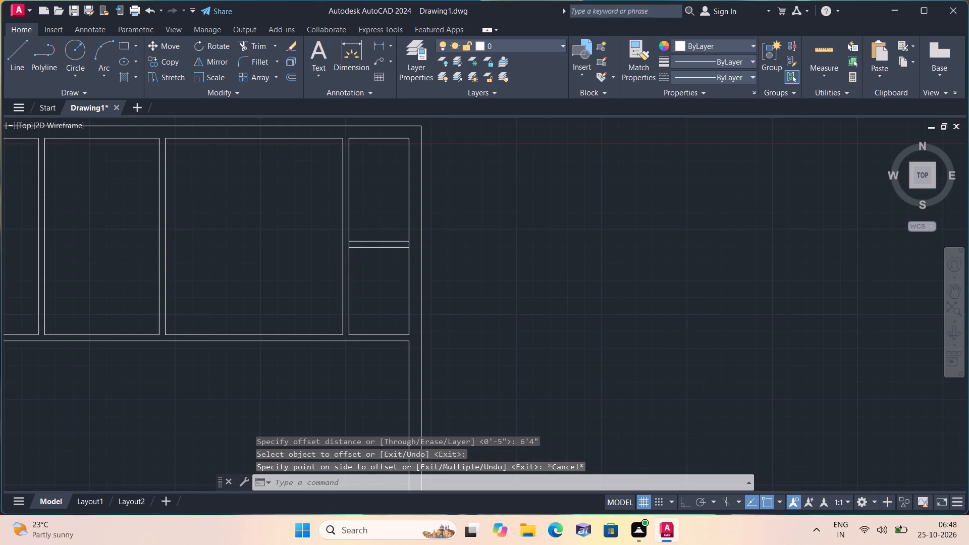
middle_click_drag(367, 251, 360, 232)
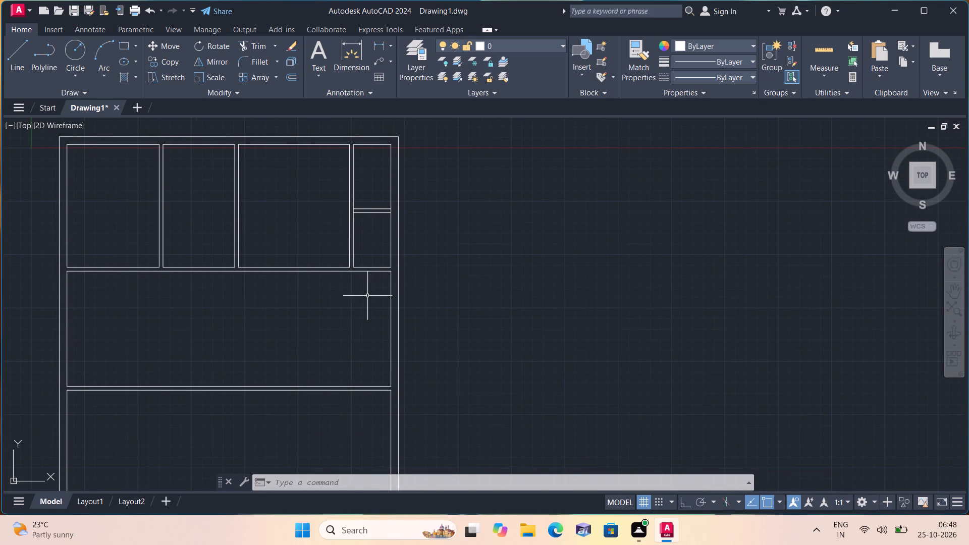
scroll(366, 297, "up", 1)
middle_click_drag(364, 296, 383, 256)
scroll(381, 257, "down", 2)
type("of")
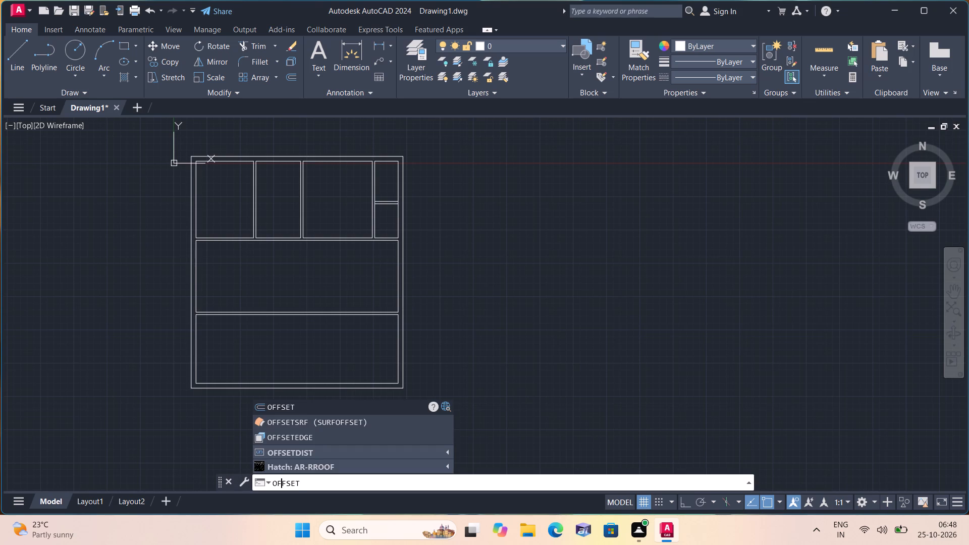
key("space")
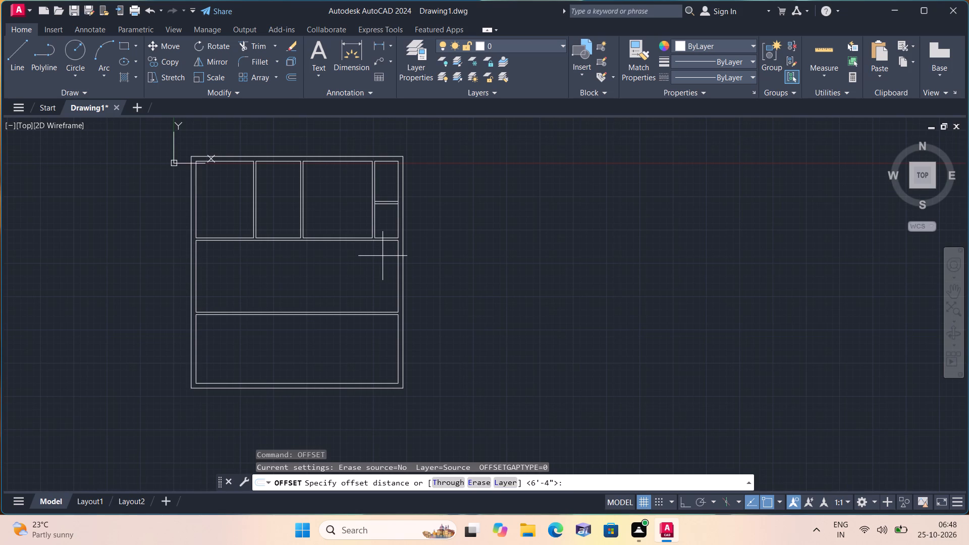
type("9'4\"")
key("space")
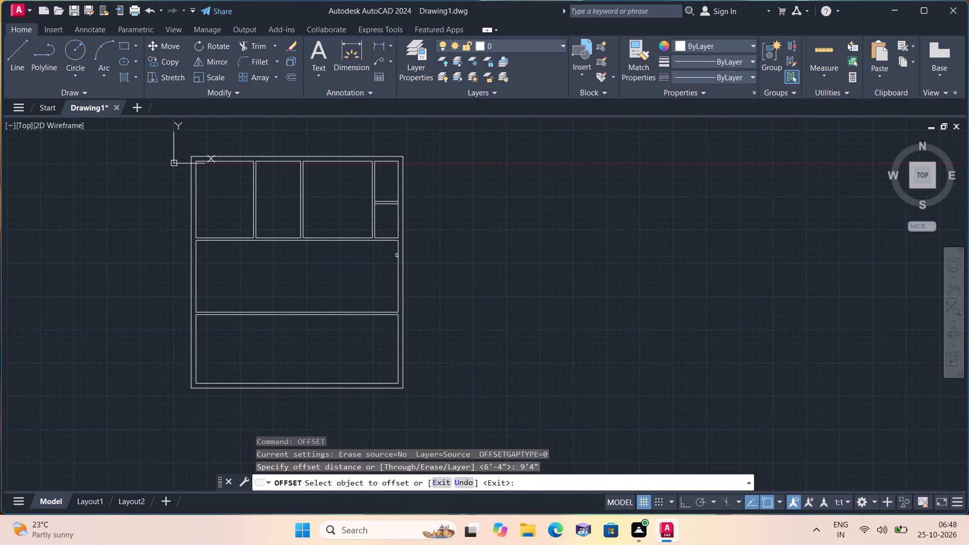
left_click(399, 269)
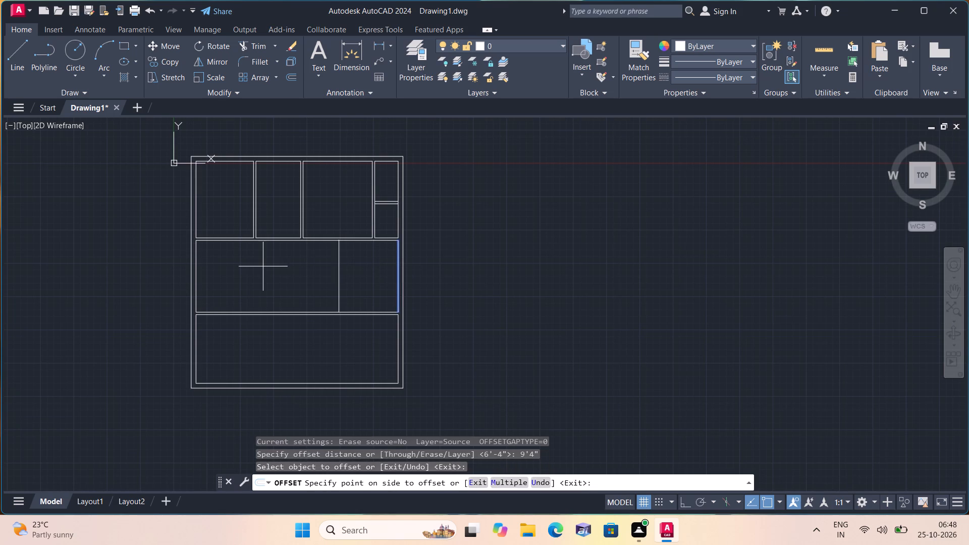
left_click(263, 266)
key("space")
Offset the new vertical line in the middle room 4.5" to the left to give the partition its thickness.
key("space")
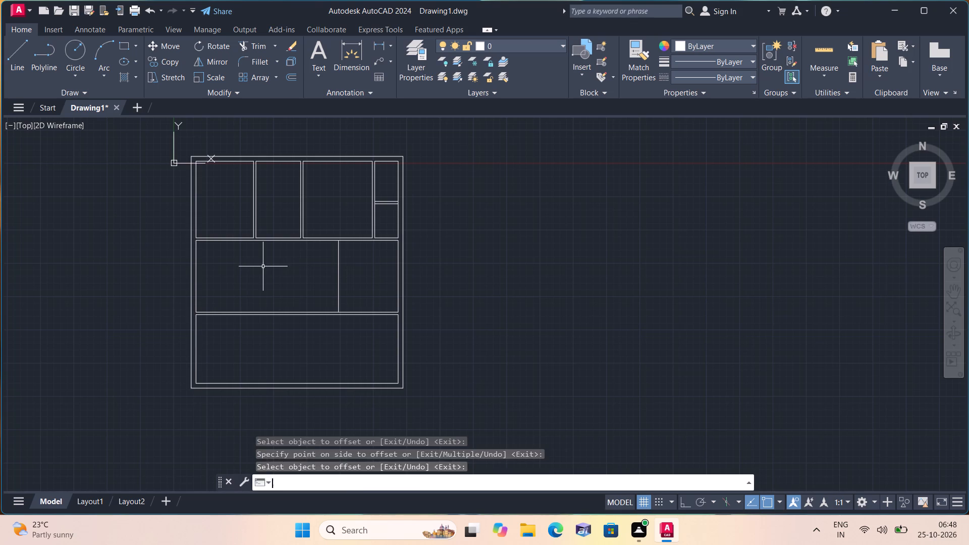
type("4.5\"")
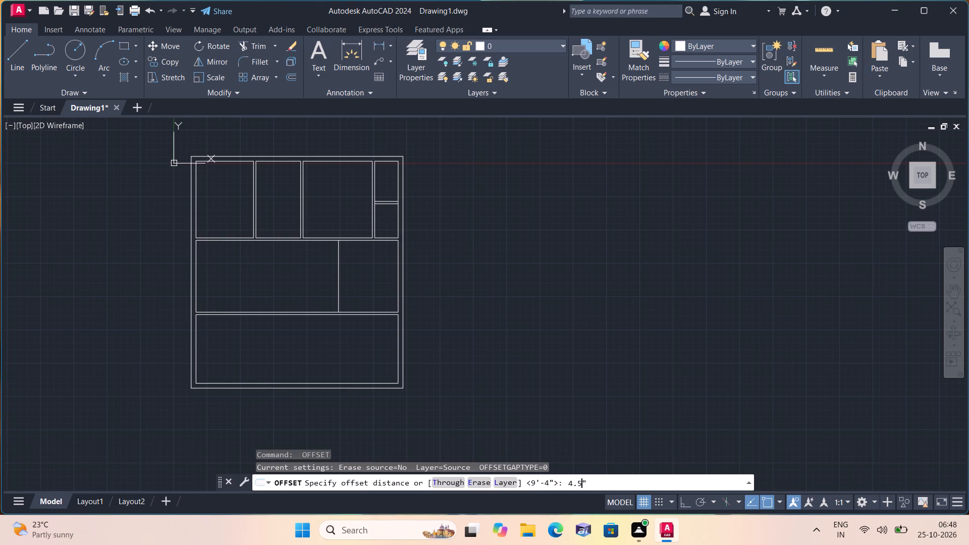
key("space")
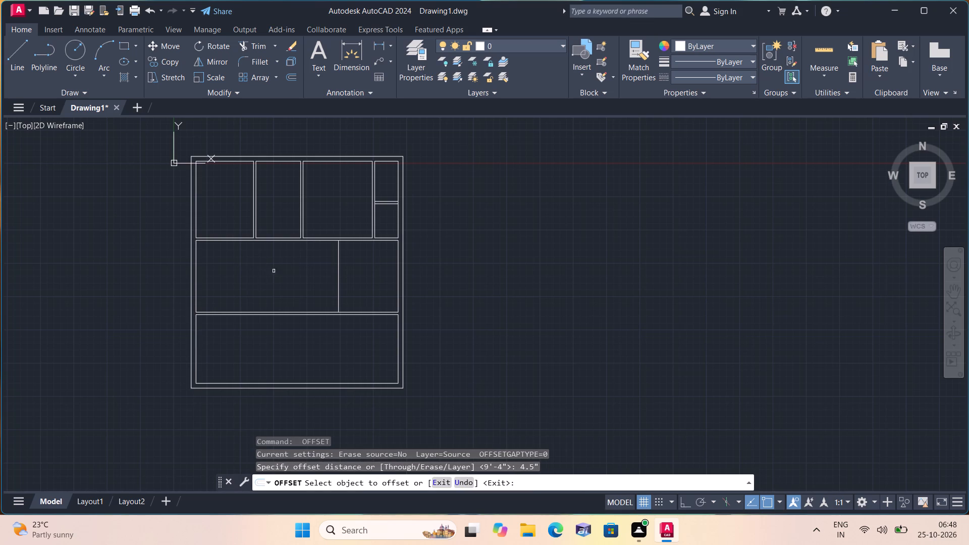
left_click(338, 261)
left_click(236, 261)
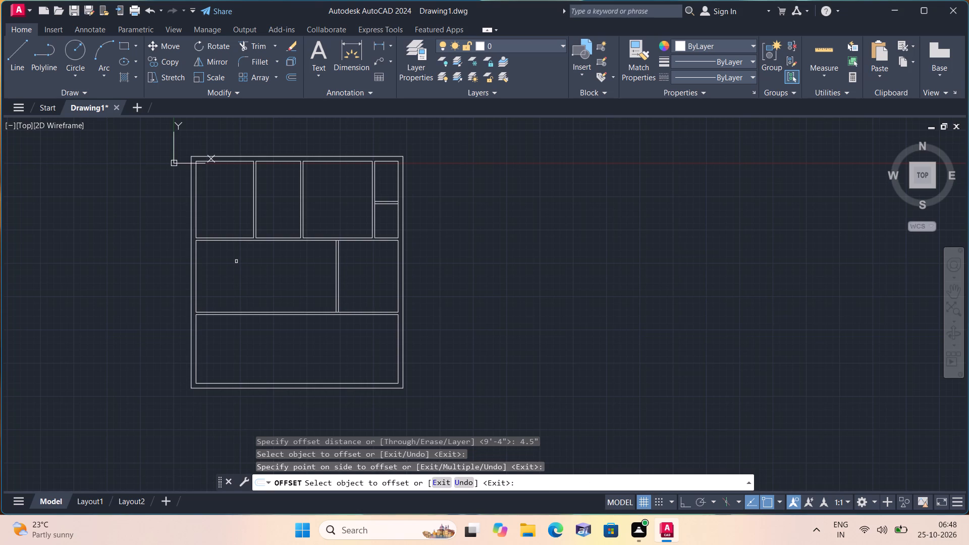
key("space")
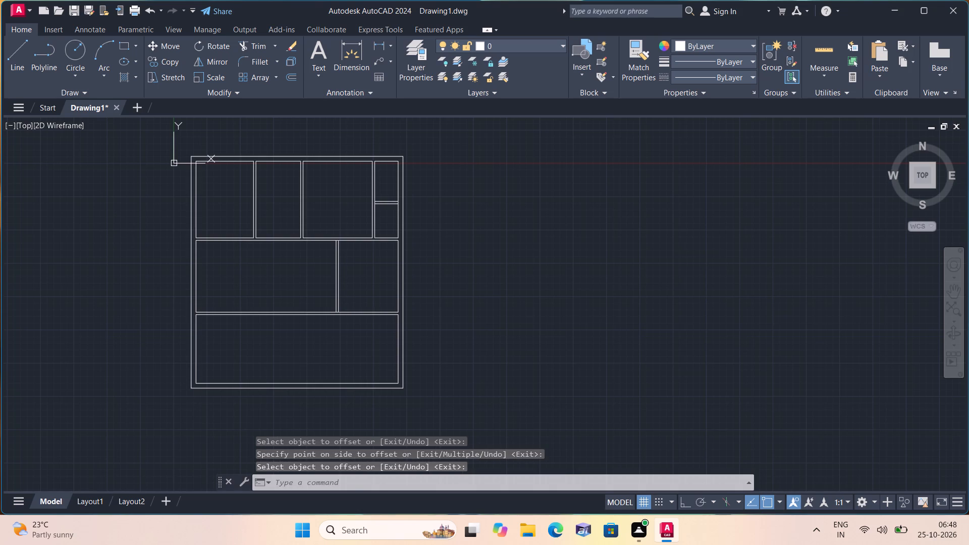
Offset the right wall's inner line in the bottom room 12'10" to the left.
key("space")
type("12'10\"")
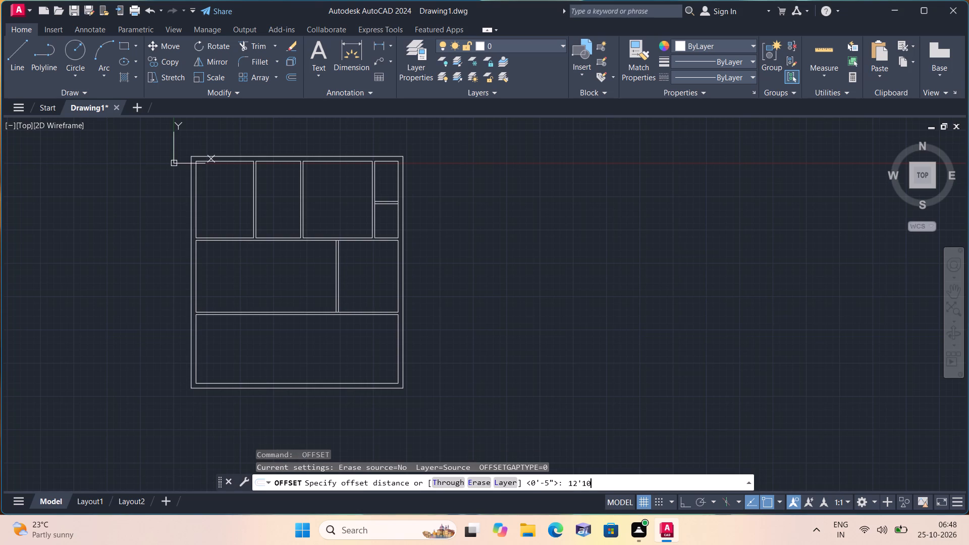
key("space")
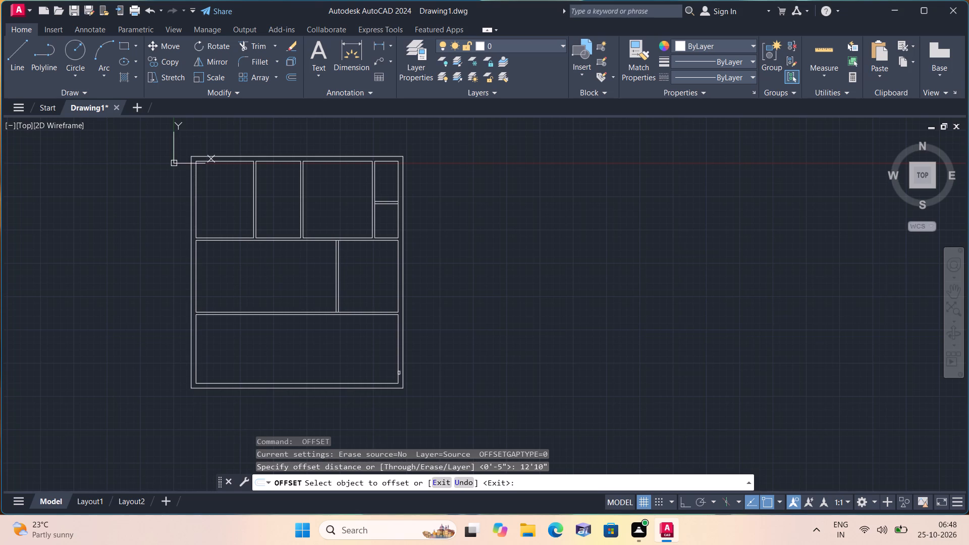
left_click(397, 368)
left_click(342, 350)
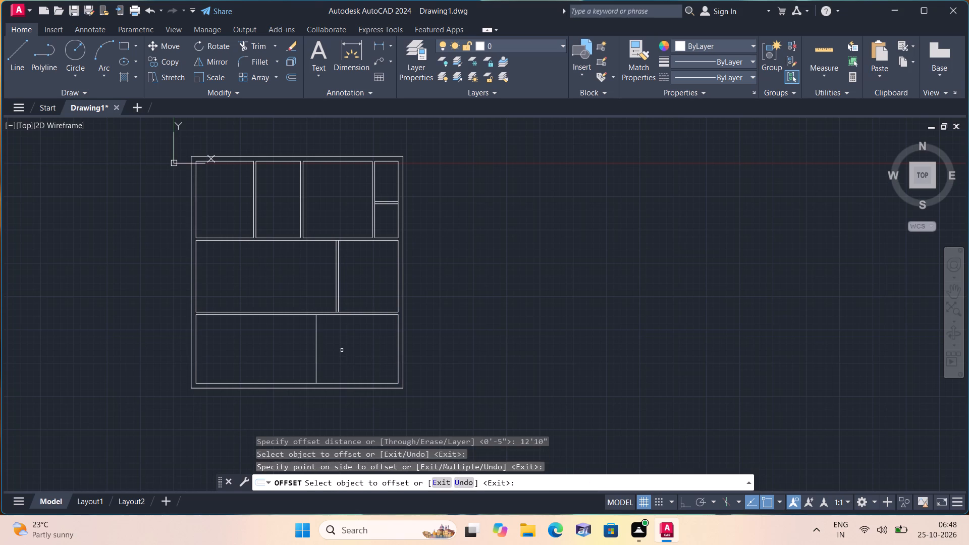
key("space")
Offset the new vertical line in the bottom room 4.5" to the left to form the partition's second face.
key("space")
type("4.5\"")
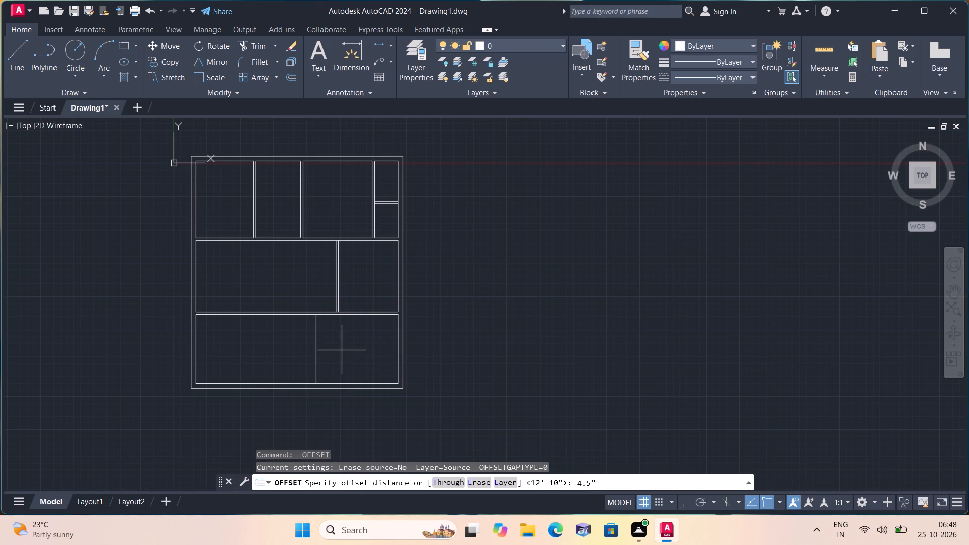
key("space")
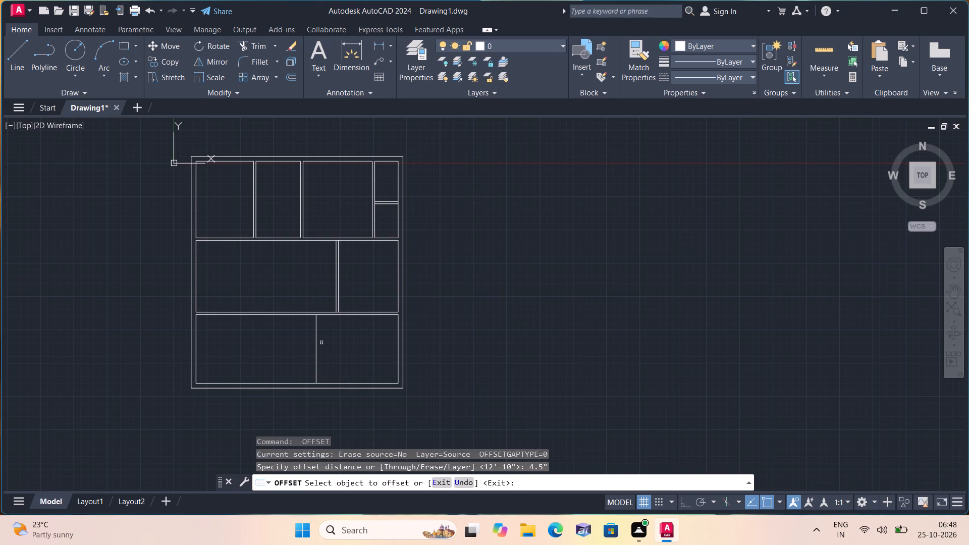
left_click(315, 339)
left_click(265, 338)
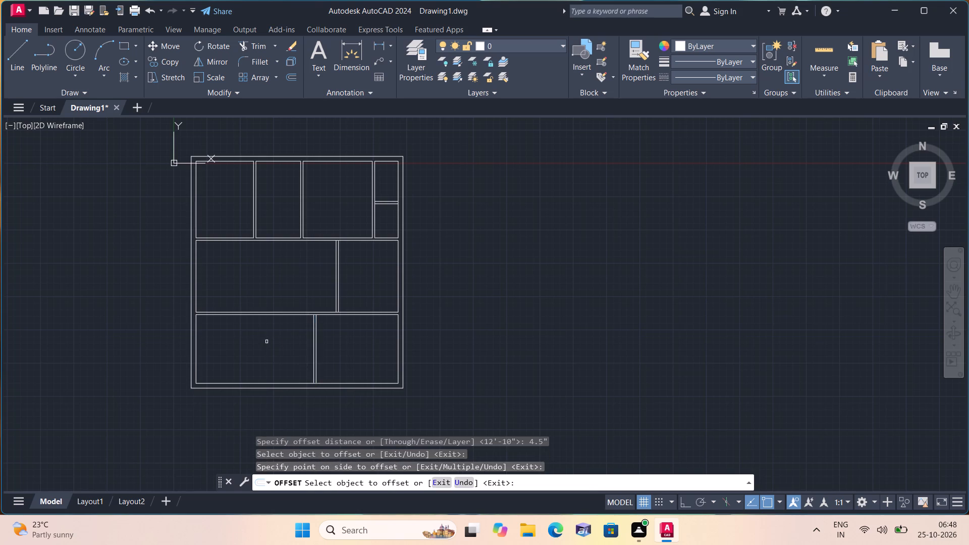
middle_click_drag(266, 343, 425, 299)
scroll(266, 343, "down", 2)
scroll(409, 301, "up", 1)
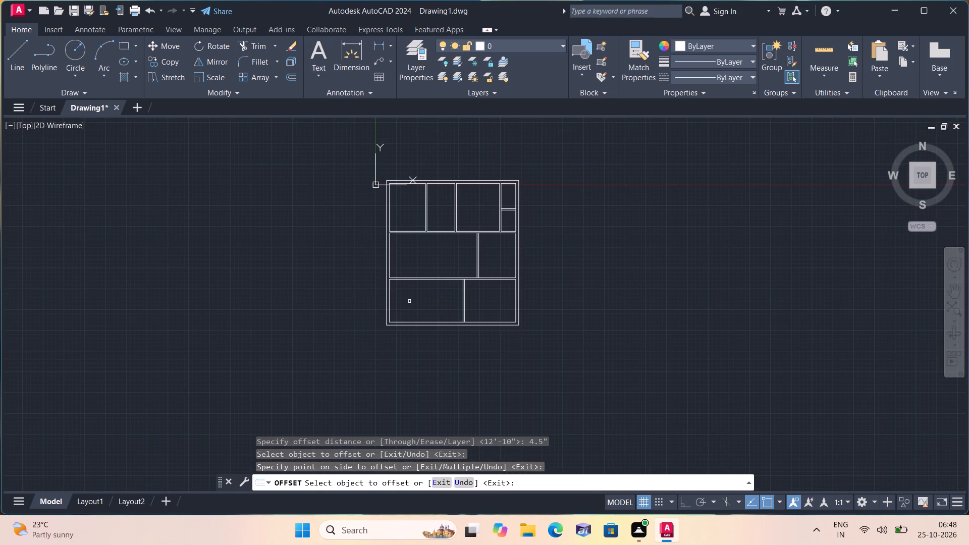
key("space")
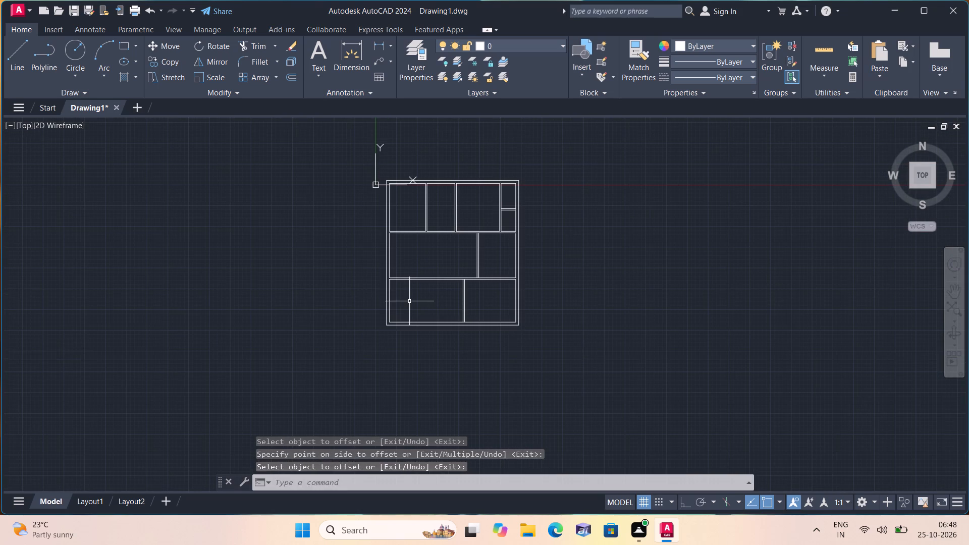
Offset the left face of the bottom room's partition 3'8" to the left.
key("space")
type("3'8\"")
key("space")
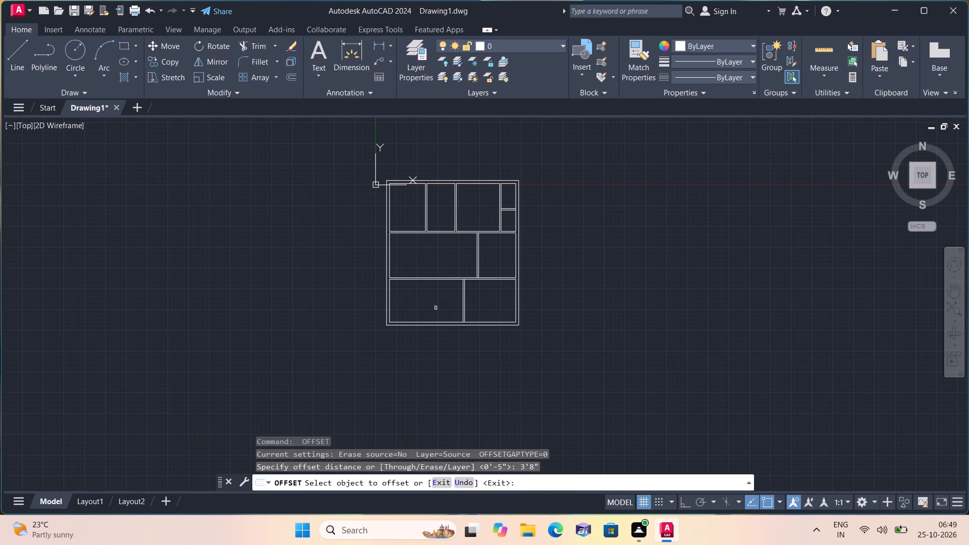
scroll(481, 305, "up", 2)
left_click(431, 297)
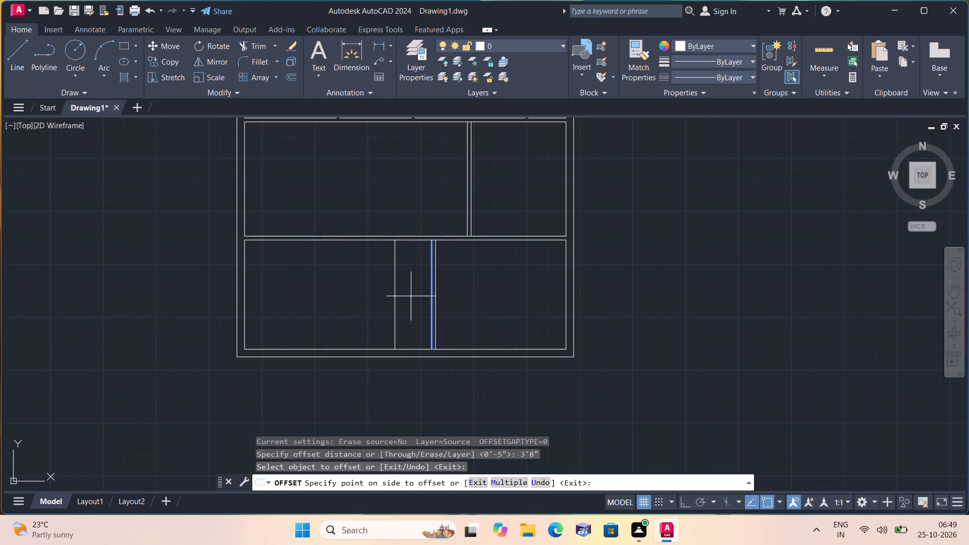
left_click(325, 291)
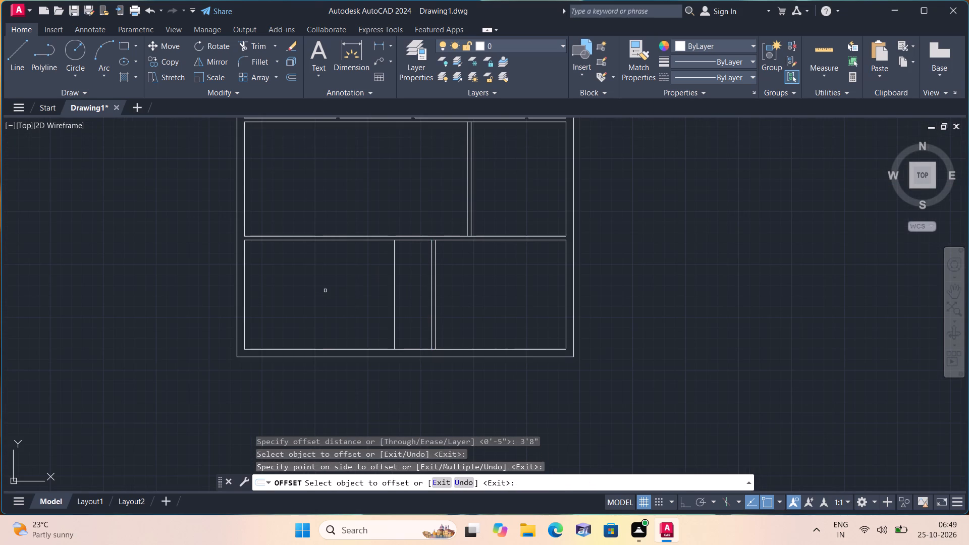
key("space")
Offset the newest vertical line in the bottom room 4.5" to the left to complete a second partition.
key("space")
type("4.5\"")
key("space")
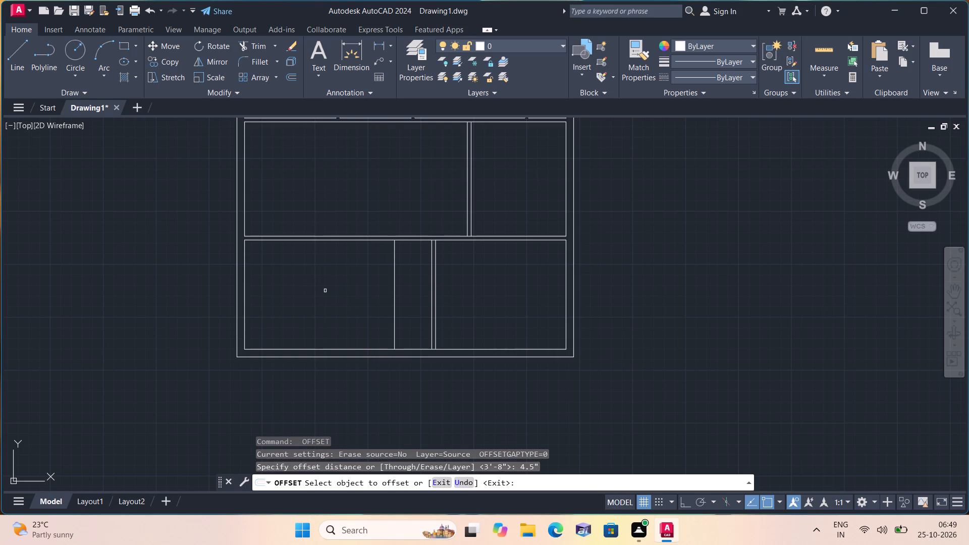
left_click(393, 295)
left_click(328, 285)
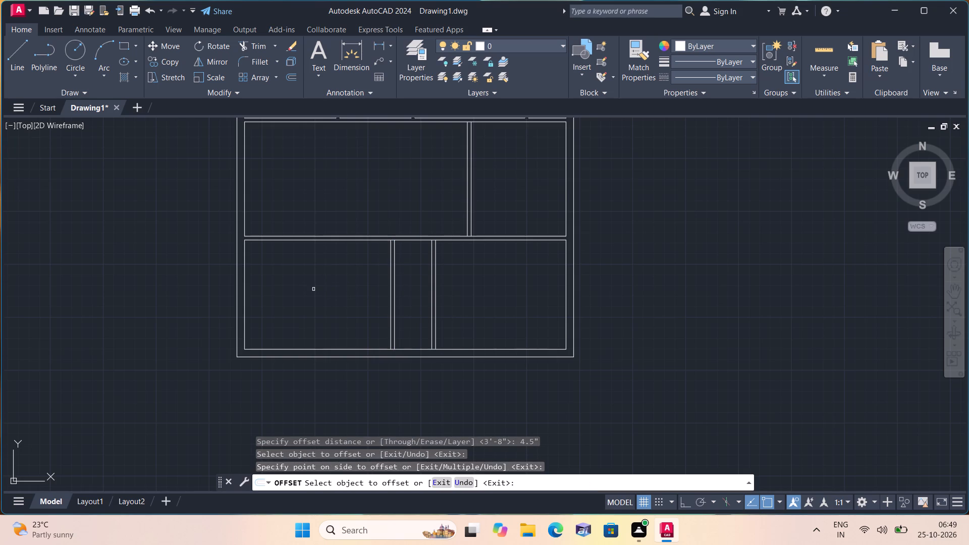
key("space")
Offset the left wall's inner line in the bottom room 8'2" to the right.
key("space")
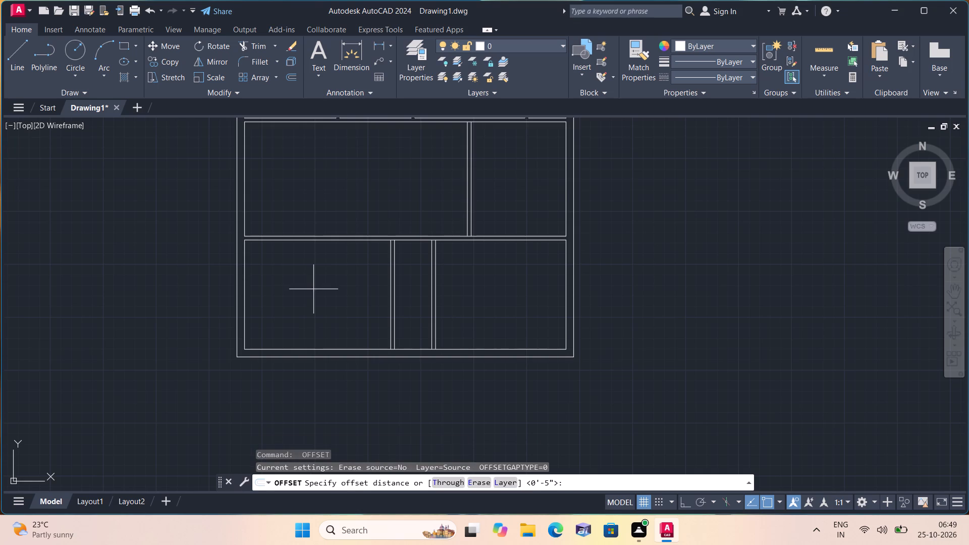
type("8'2\"")
key("space")
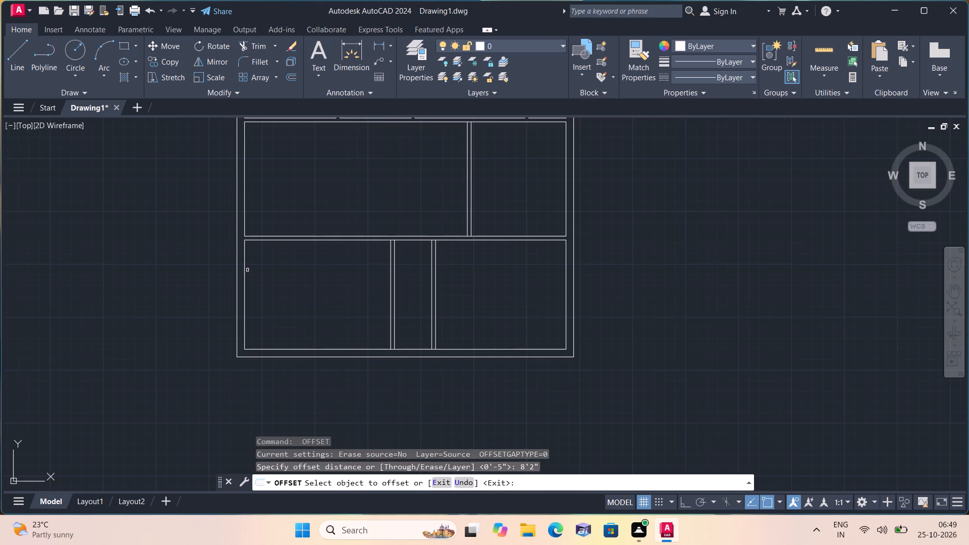
left_click(243, 263)
left_click(335, 283)
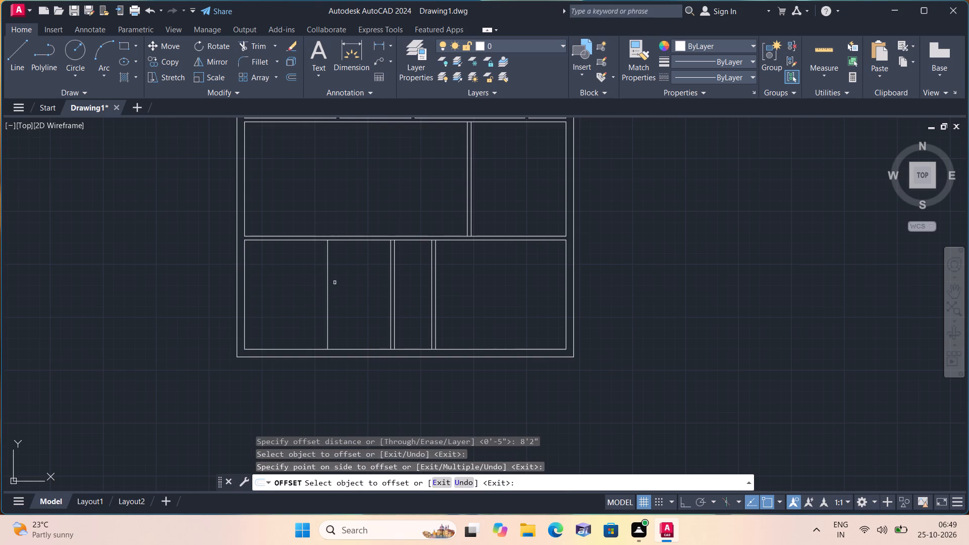
key("space")
Offset the single vertical line in the bottom room 4.5" to the right to complete the third partition.
key("space")
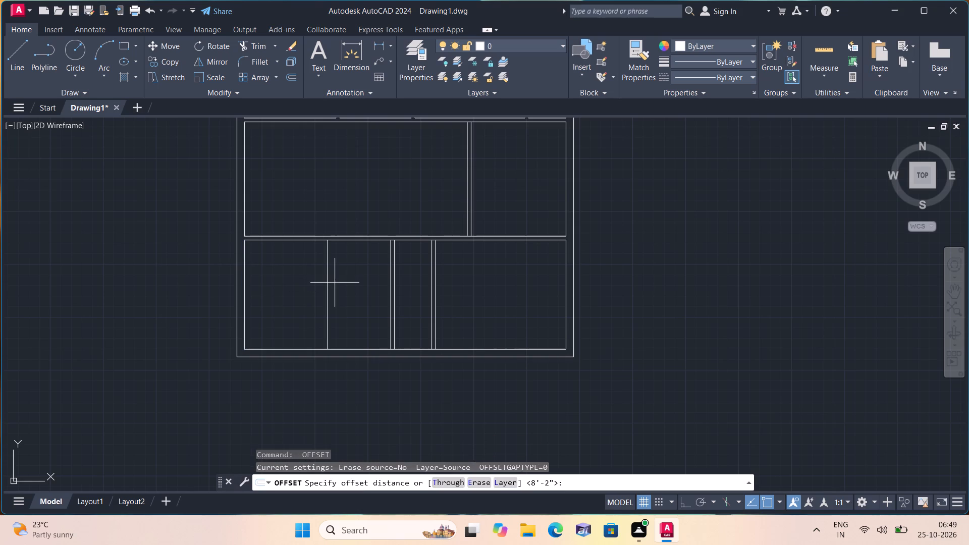
type("4.5\"")
key("space")
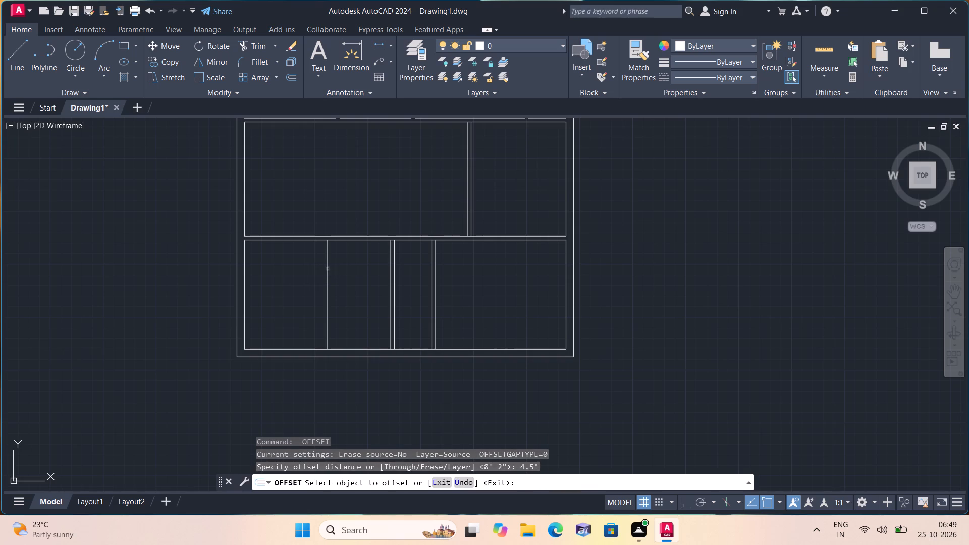
left_click(327, 268)
left_click(378, 276)
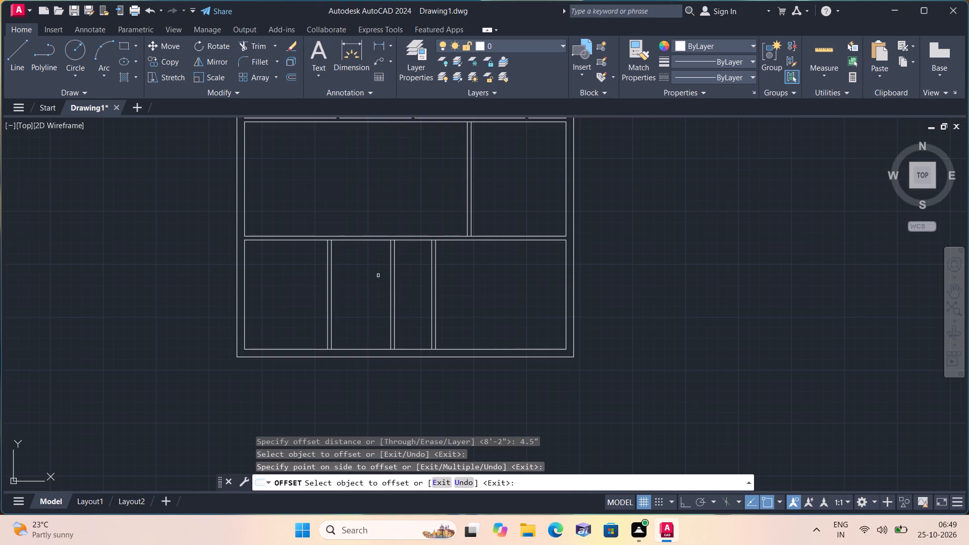
key("space")
Offset the bottom wall's inner line 5'2" upward into the bottom room.
key("space")
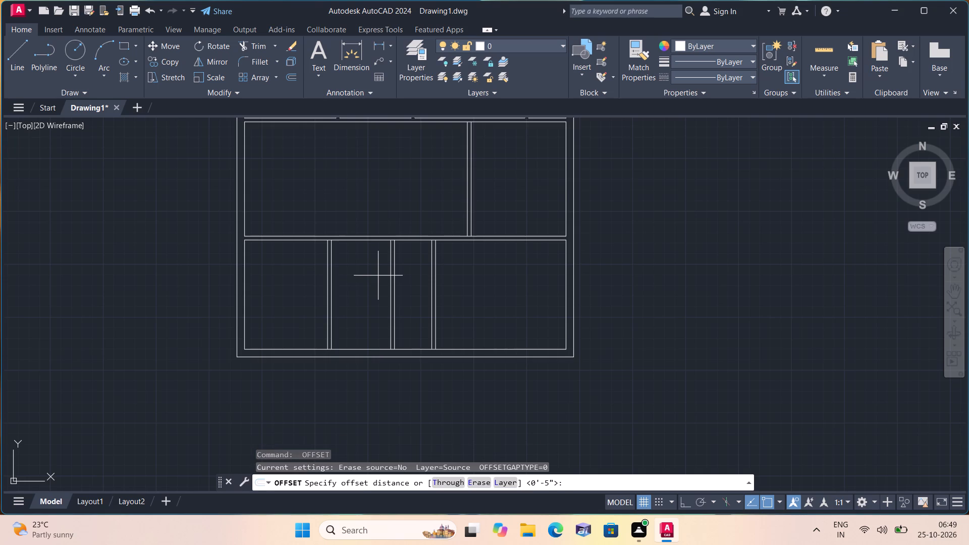
type("5'2\"")
key("space")
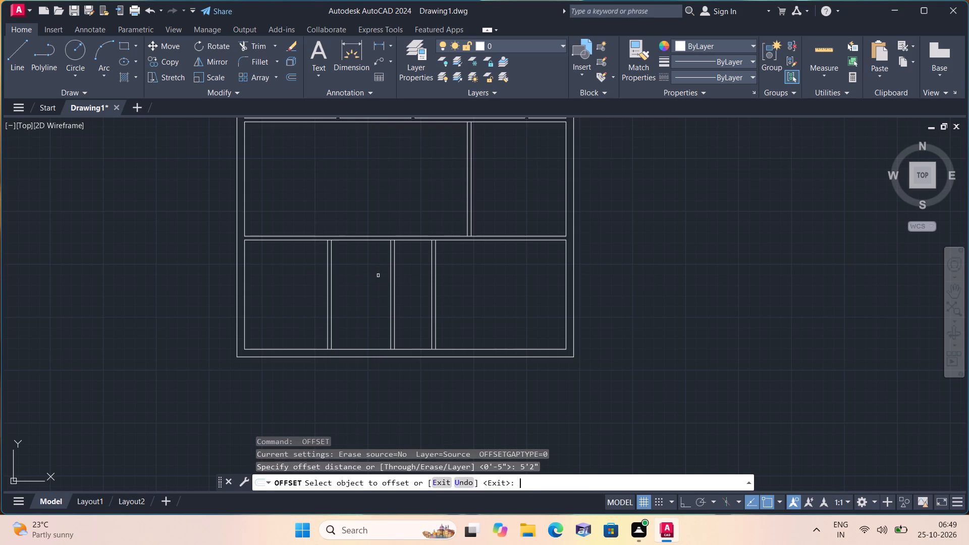
left_click(420, 349)
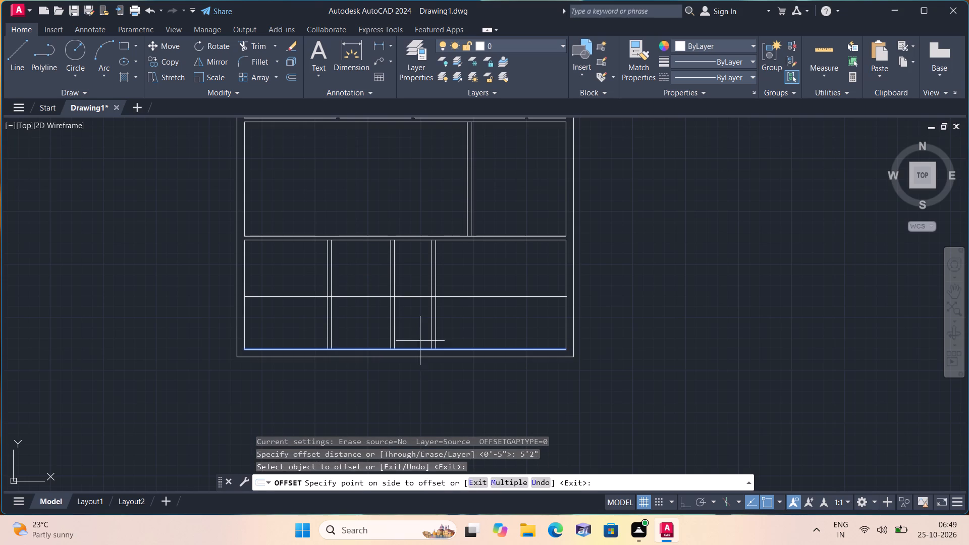
left_click(414, 317)
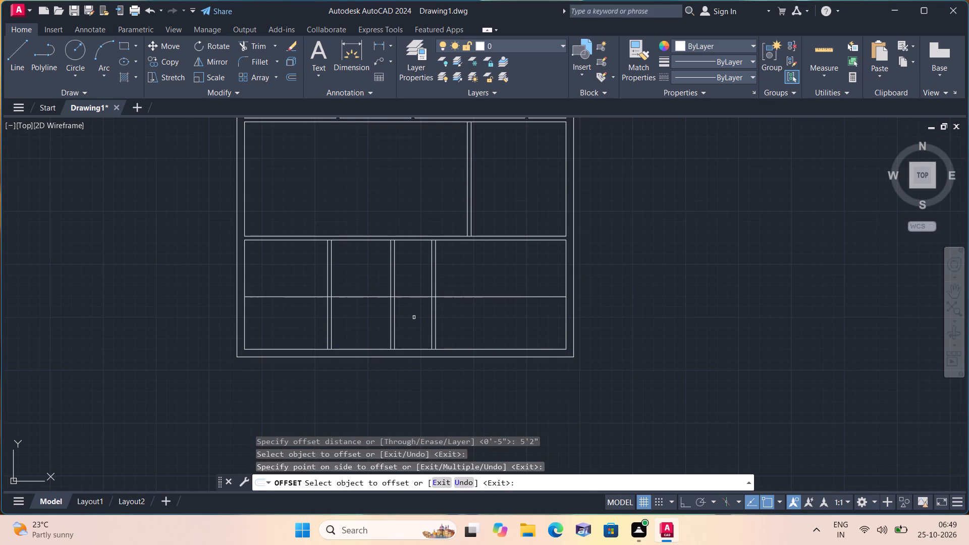
key("space")
Offset the new horizontal line in the bottom room 4.5" upward to form the cross partition's second face.
key("space")
type("4.5\"")
key("space")
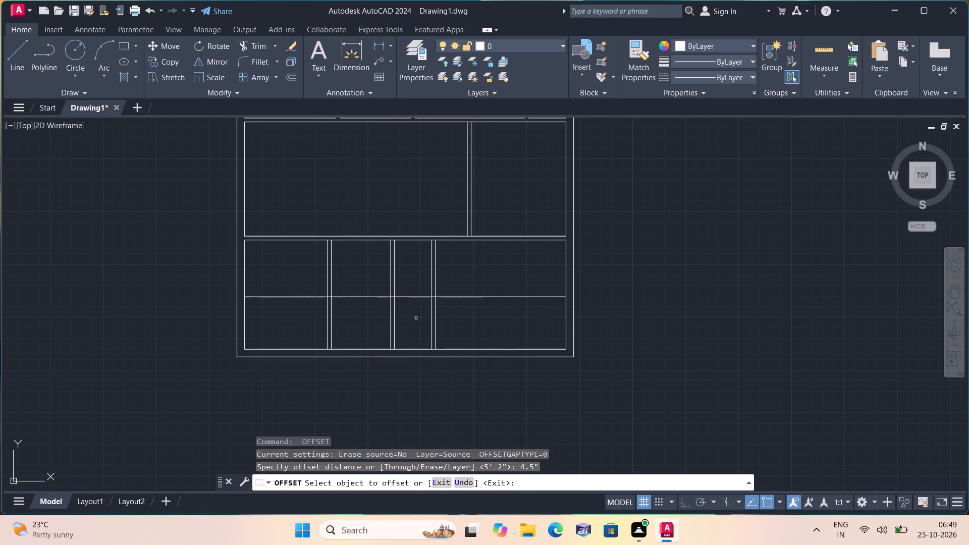
left_click(416, 299)
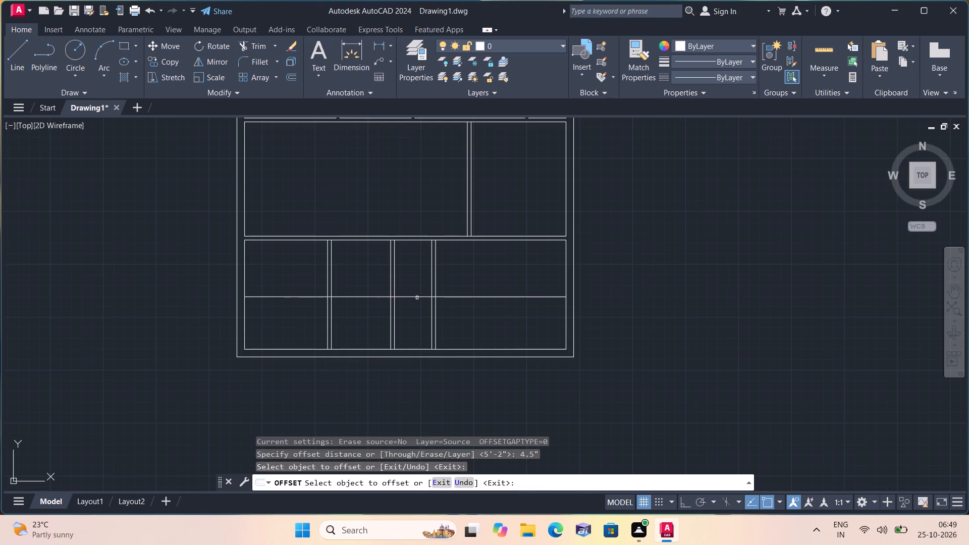
left_click(417, 297)
left_click(419, 275)
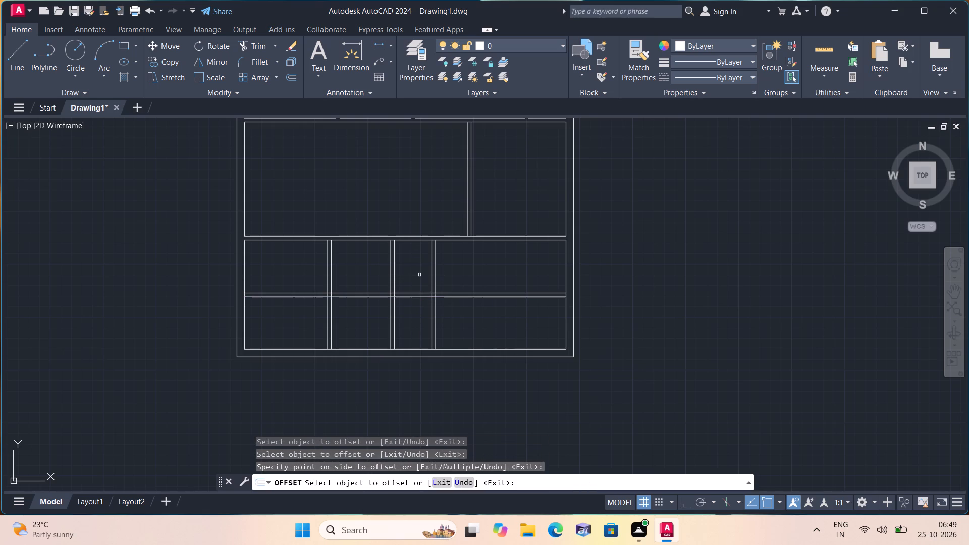
key("space")
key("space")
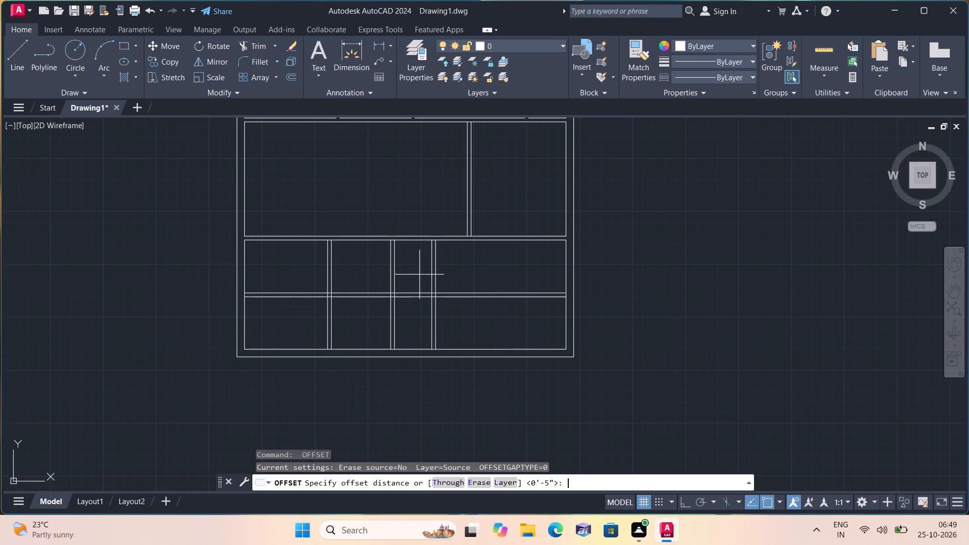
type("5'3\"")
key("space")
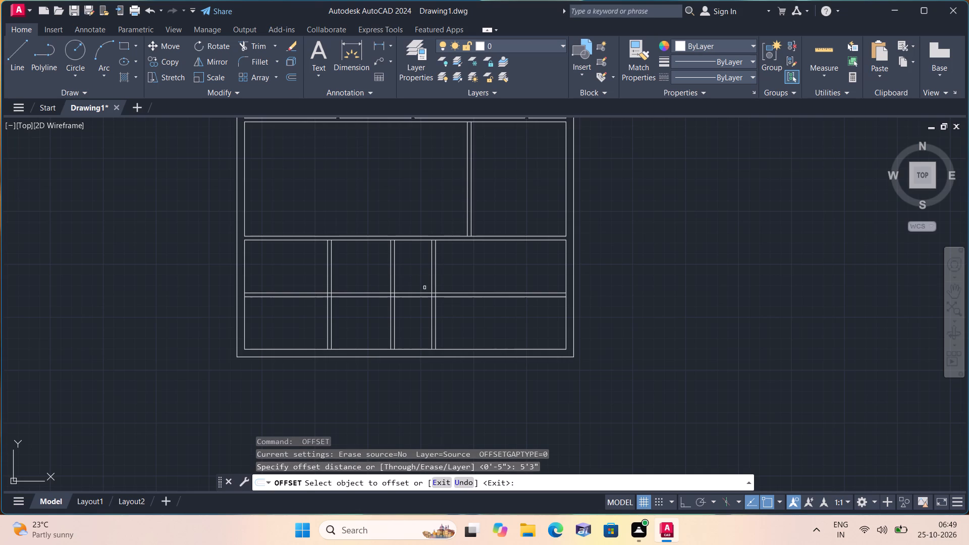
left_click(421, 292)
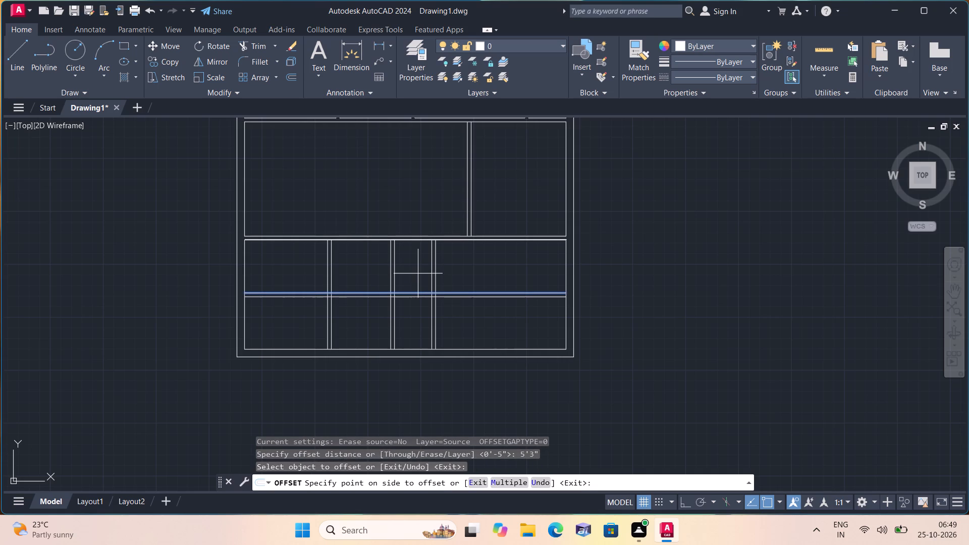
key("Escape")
Trim the bottom room's horizontal partition lines in the left, second and right bays, keeping them only across the narrow third bay.
type("trim")
key("space")
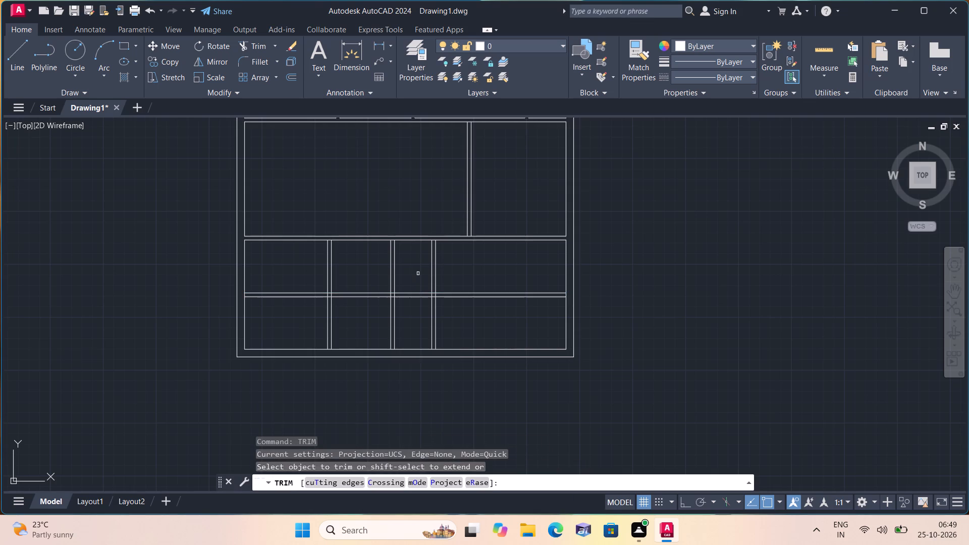
left_click_drag(268, 283, 285, 315)
scroll(337, 286, "up", 2)
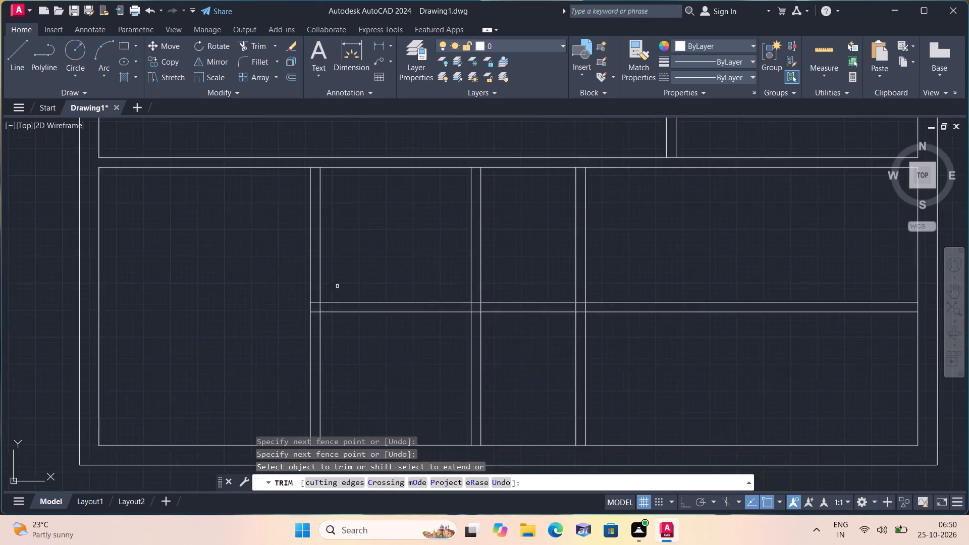
scroll(337, 286, "up", 1)
left_click(305, 303)
left_click(306, 329)
scroll(351, 269, "down", 2)
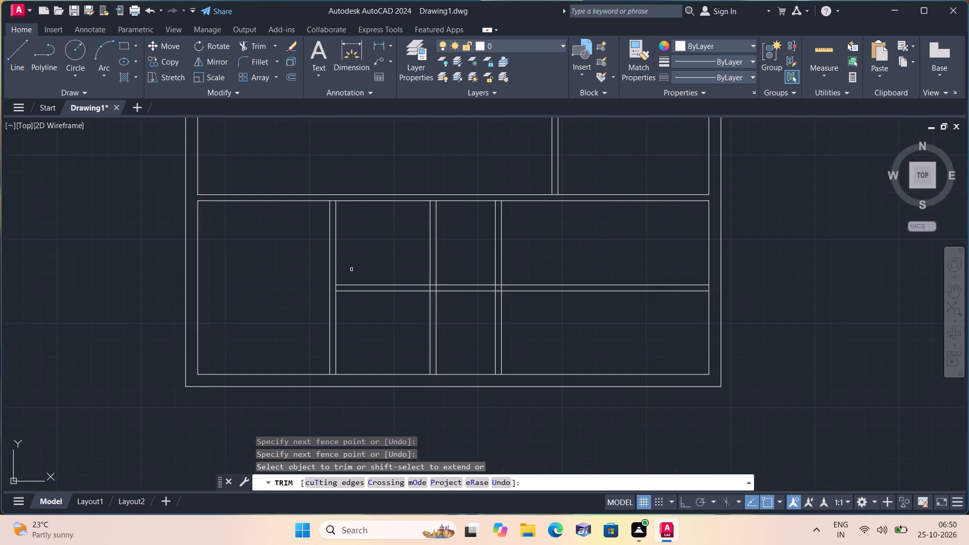
left_click_drag(395, 257, 400, 310)
left_click_drag(542, 259, 554, 316)
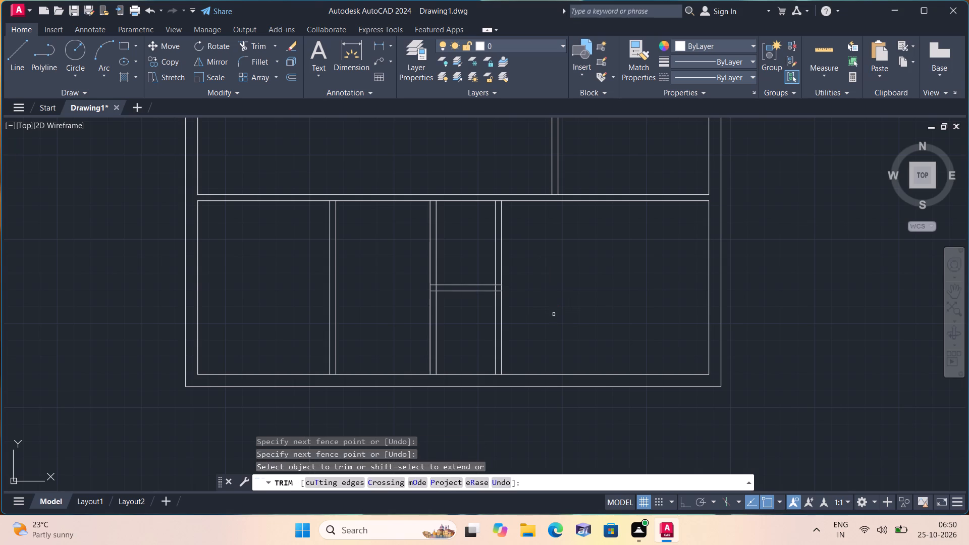
scroll(554, 309, "down", 2)
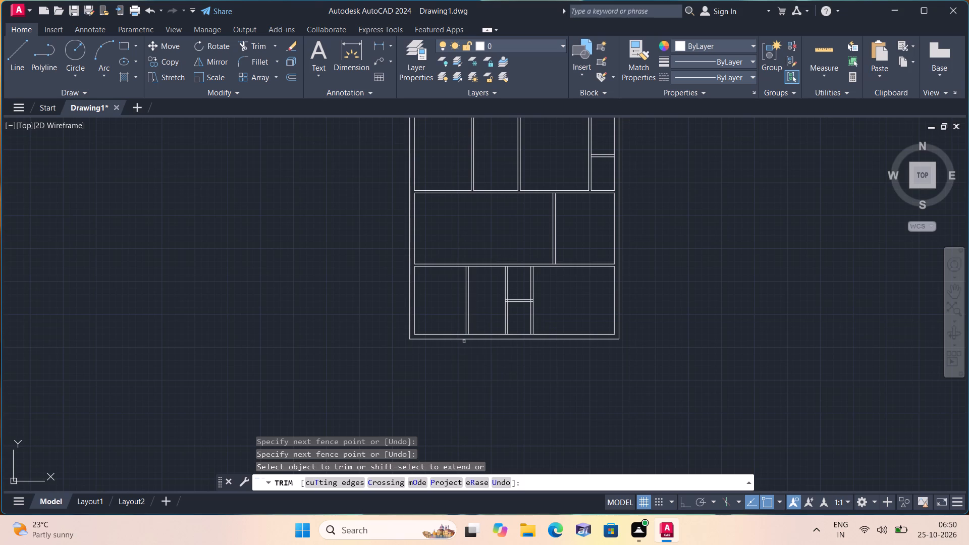
middle_click_drag(443, 298, 395, 447)
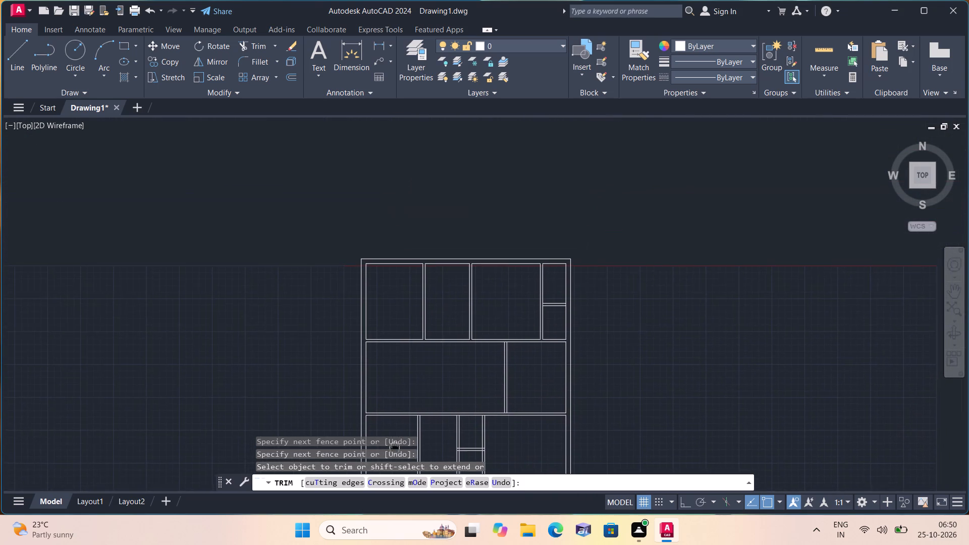
middle_click_drag(395, 447, 394, 447)
scroll(437, 362, "up", 2)
scroll(459, 354, "down", 1)
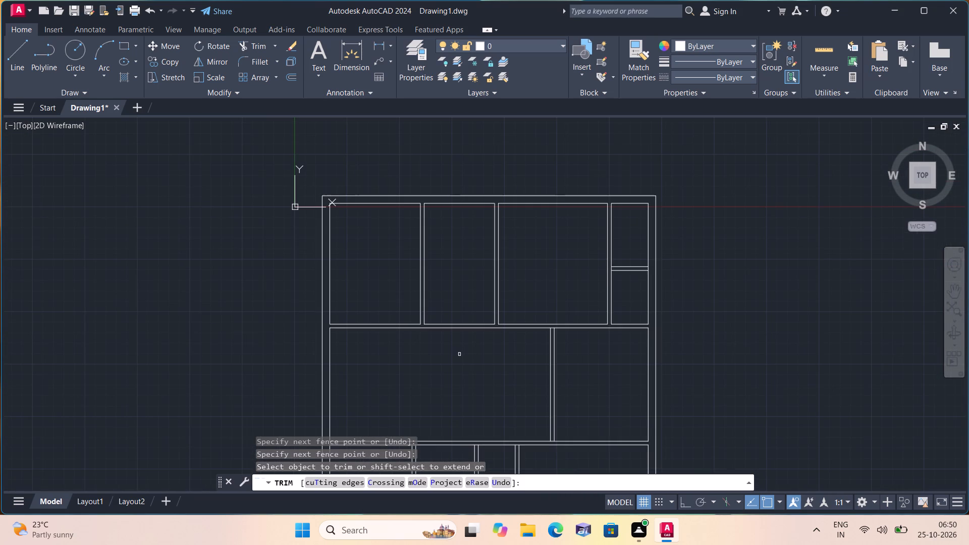
key("Escape")
Extend both vertical side lines of the second top room down to the middle room's top line.
type("exte")
key("space")
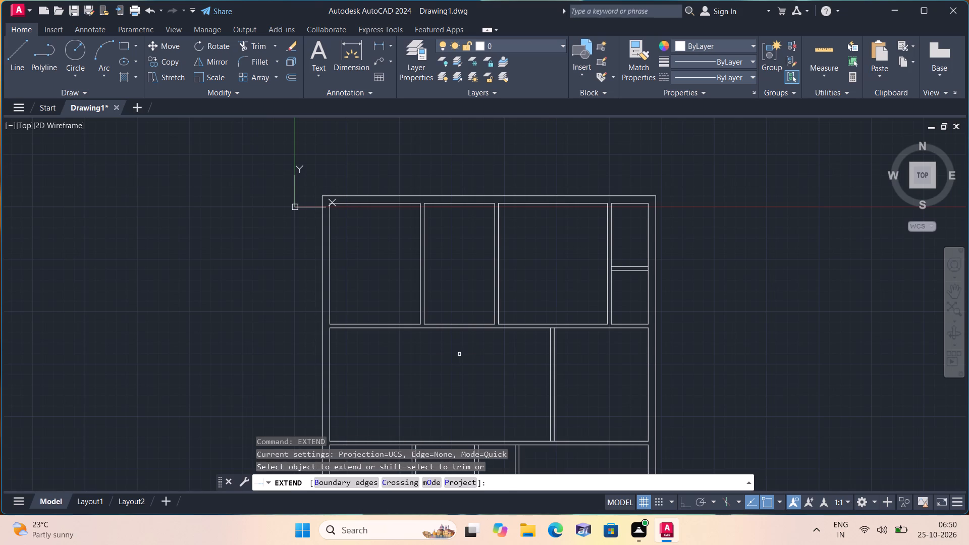
scroll(434, 320, "up", 1)
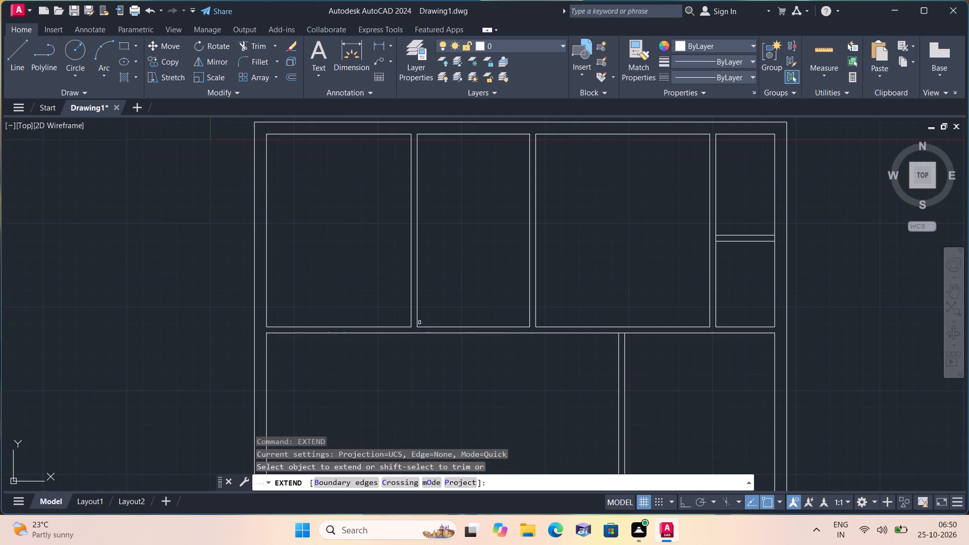
left_click(416, 320)
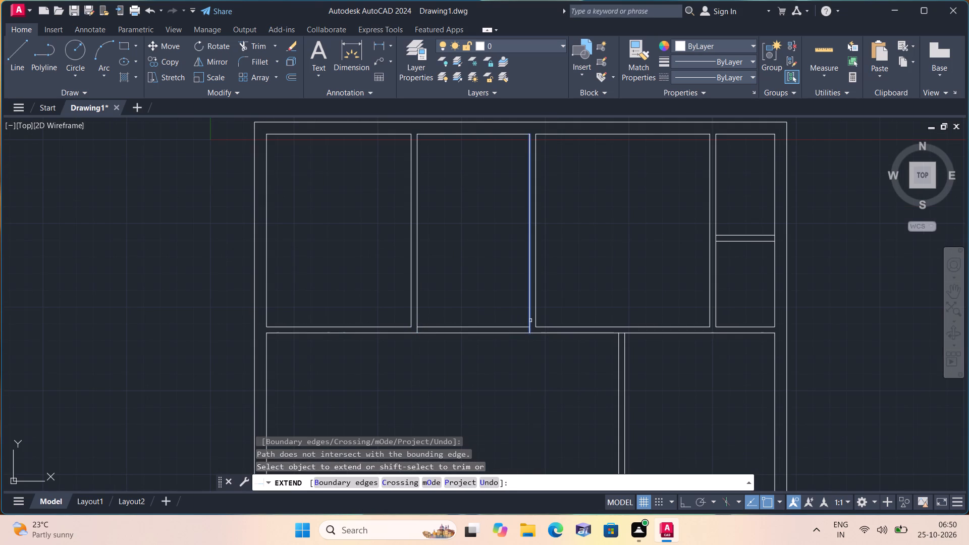
left_click(530, 320)
scroll(502, 305, "down", 1)
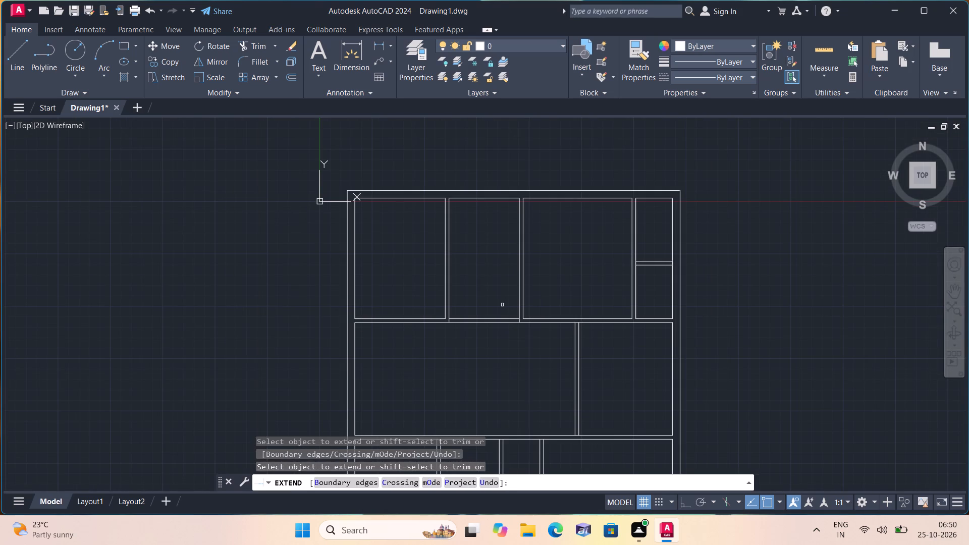
scroll(502, 305, "down", 1)
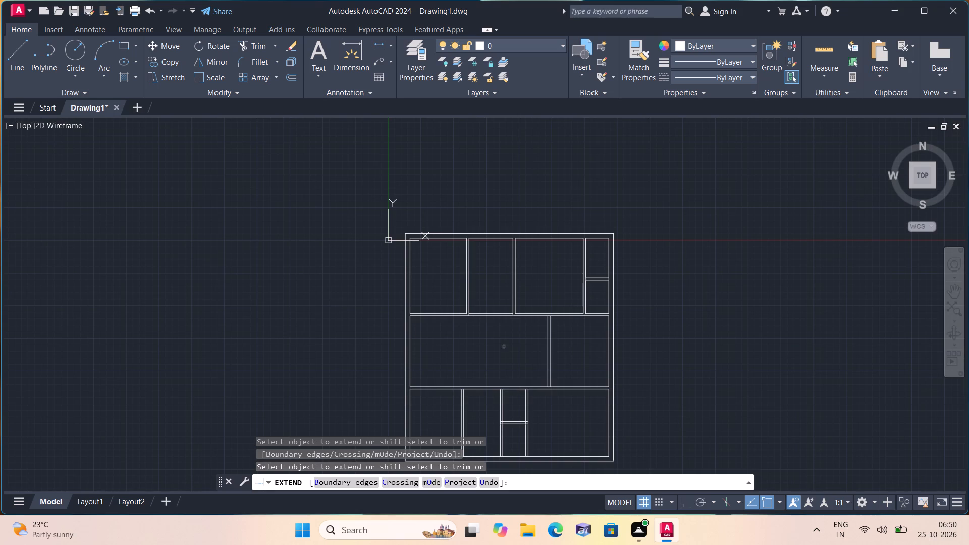
key("space")
Trim both horizontal wall lines below the second top room to open it into the middle room.
type("trim")
key("space")
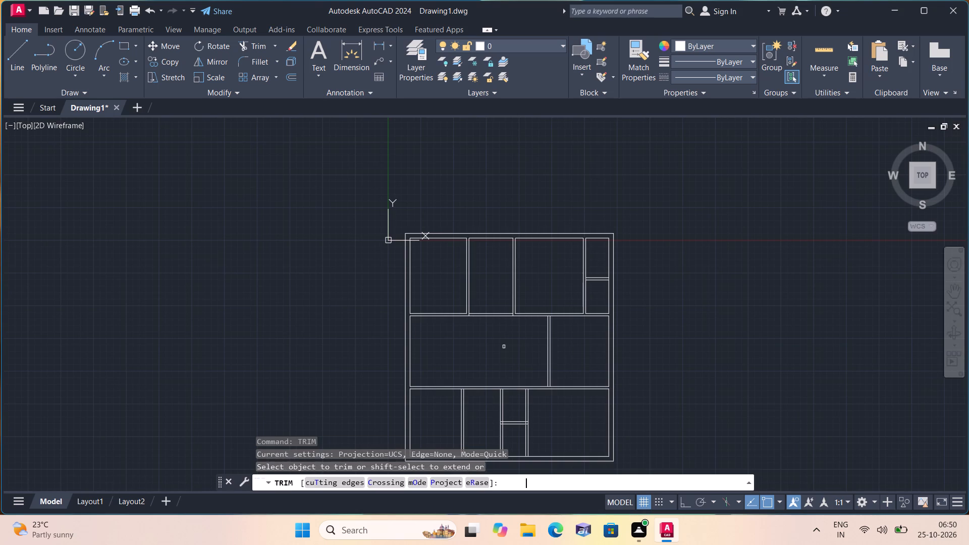
left_click_drag(484, 297, 485, 301)
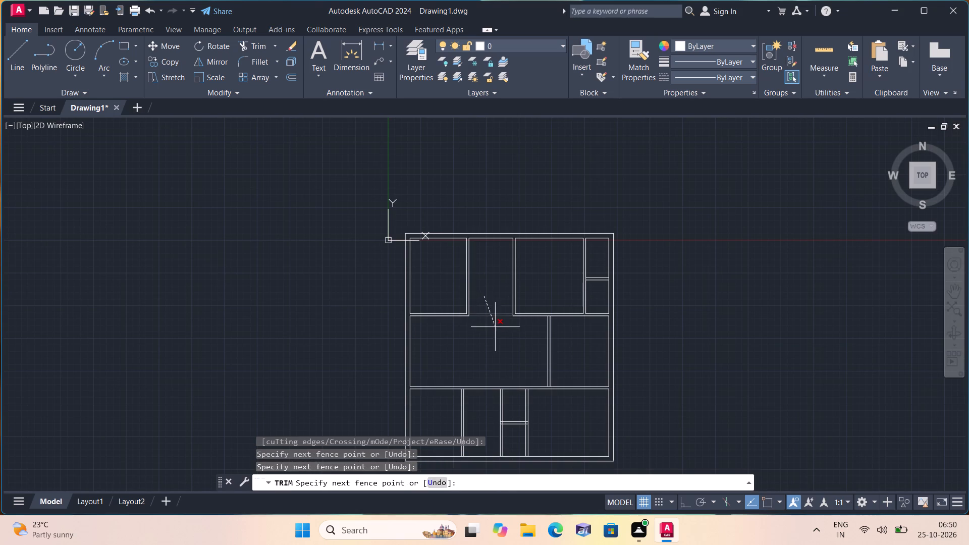
left_click(496, 328)
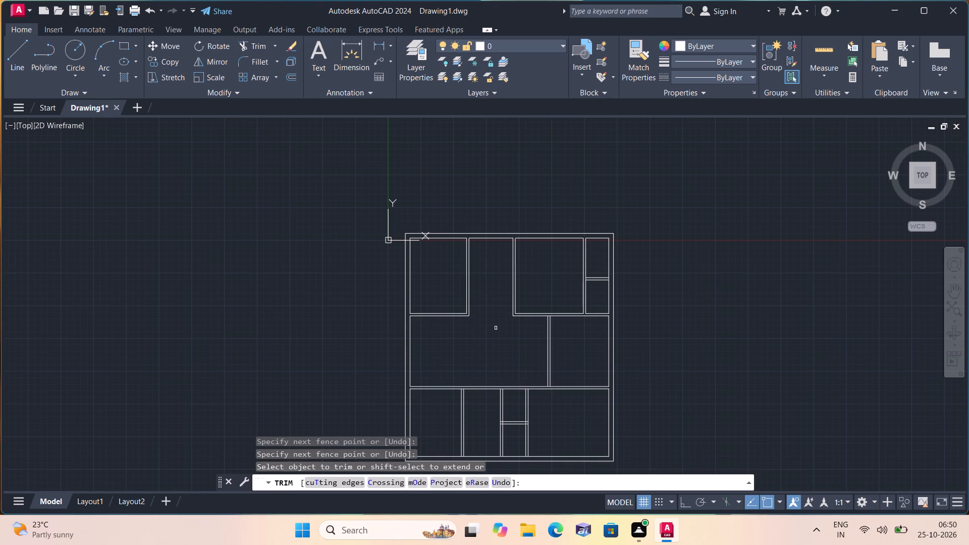
scroll(496, 328, "down", 1)
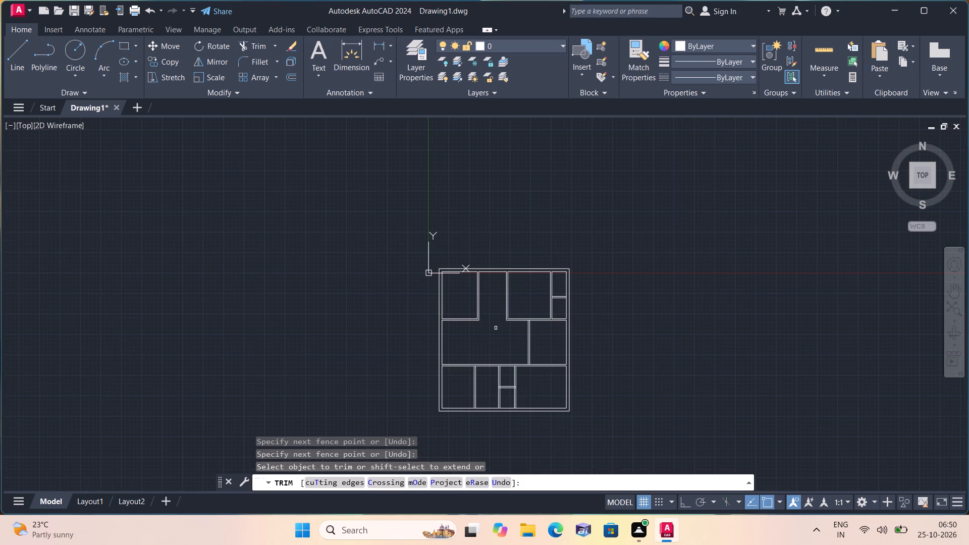
key("Escape")
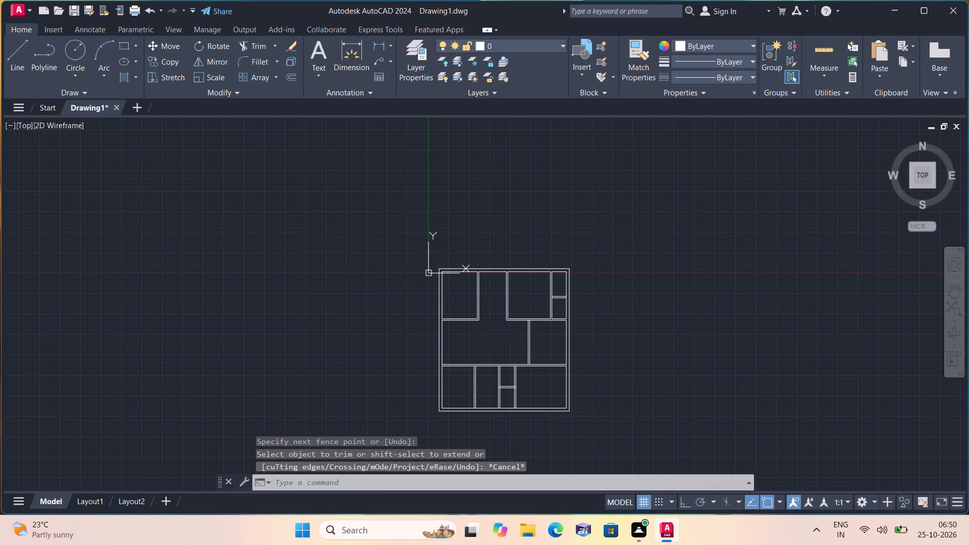
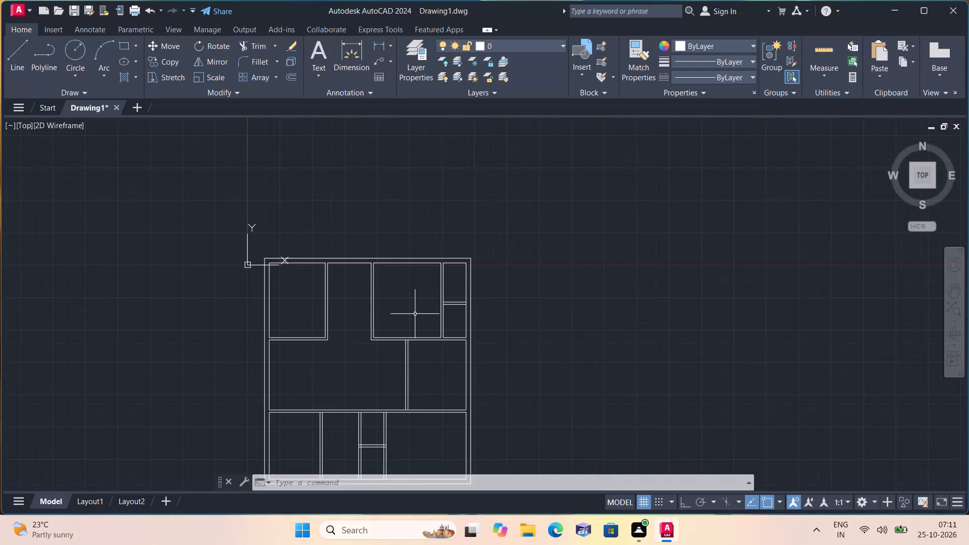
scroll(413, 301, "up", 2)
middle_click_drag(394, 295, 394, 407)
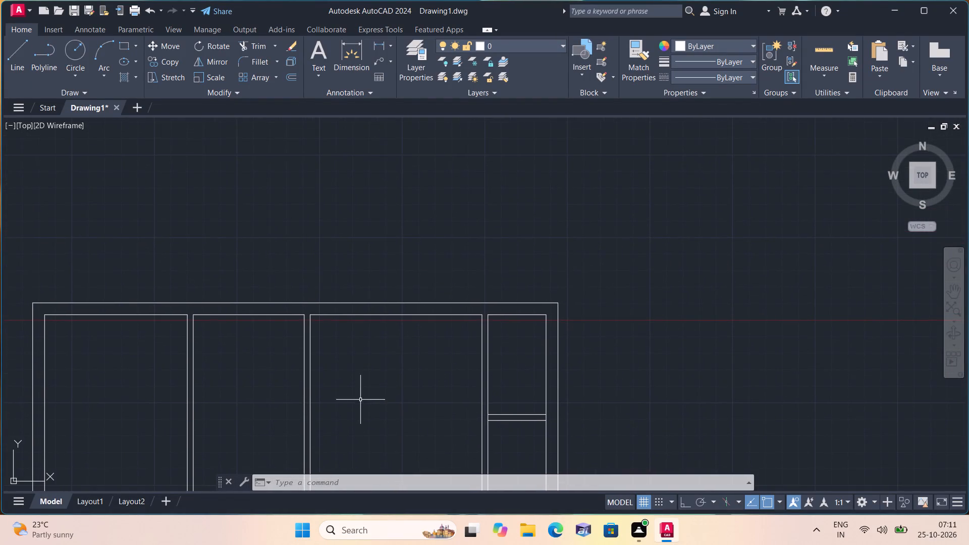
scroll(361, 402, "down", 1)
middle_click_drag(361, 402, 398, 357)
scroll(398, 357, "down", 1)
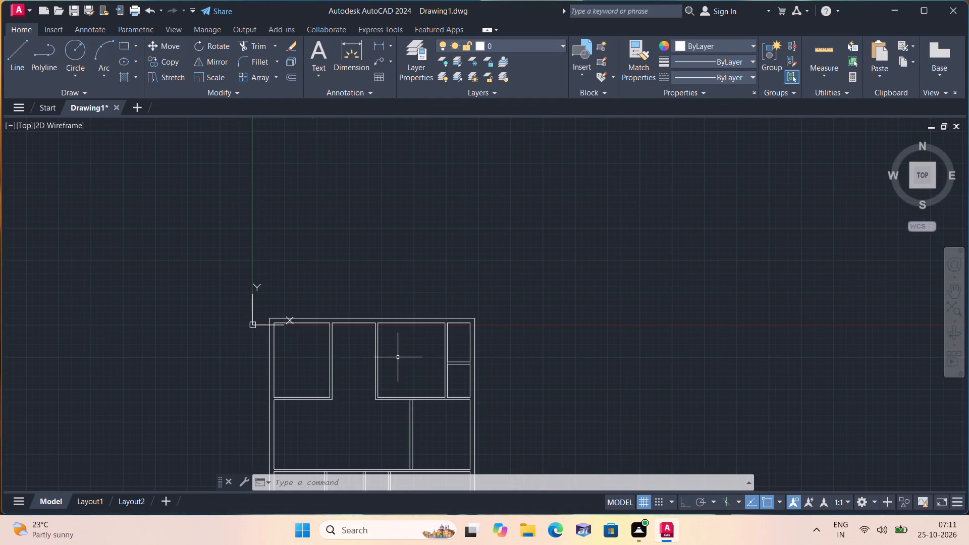
Draw a door jamb line across the top-left room's right partition, starting 2" above the room's inner bottom corner.
scroll(301, 365, "up", 1)
middle_click_drag(350, 405, 342, 396)
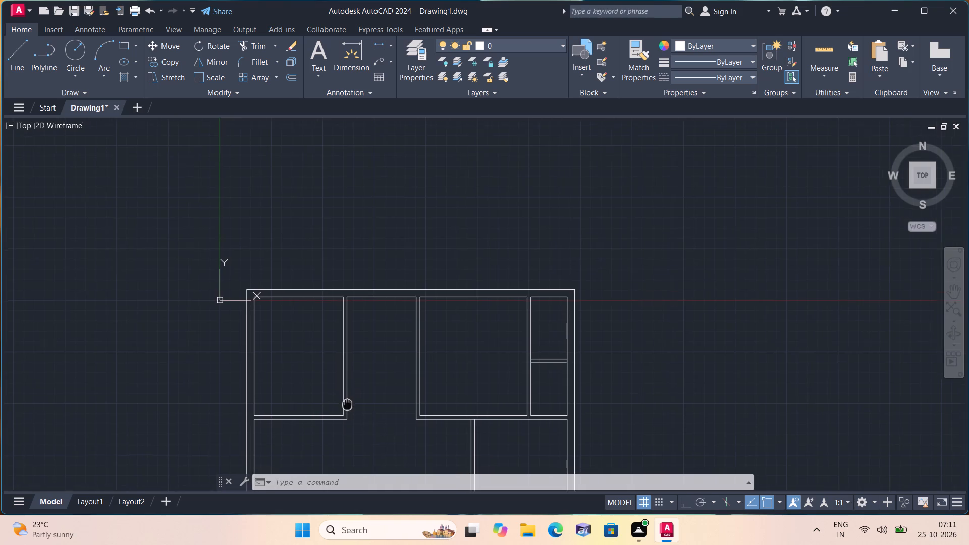
middle_click_drag(342, 396, 328, 374)
type("l")
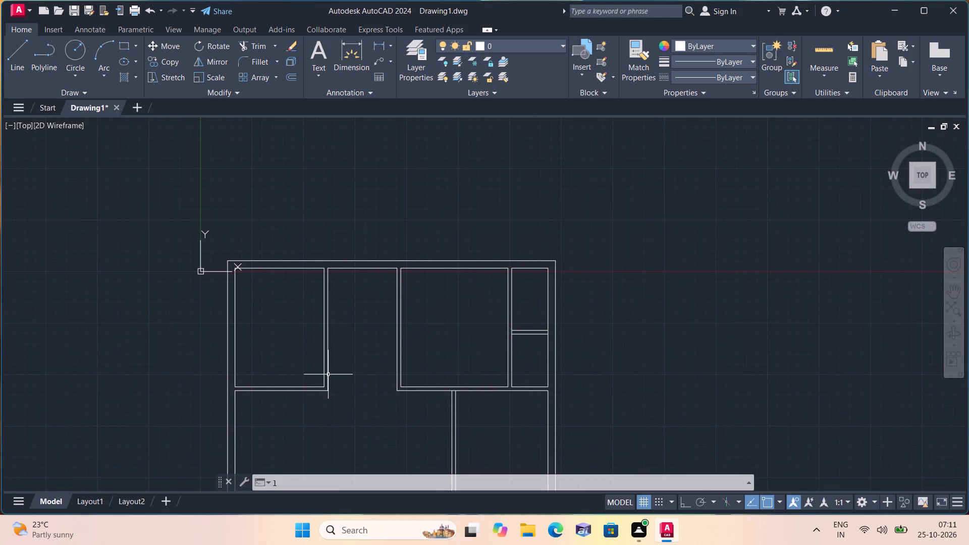
key("space")
scroll(314, 366, "up", 2)
scroll(331, 427, "up", 1)
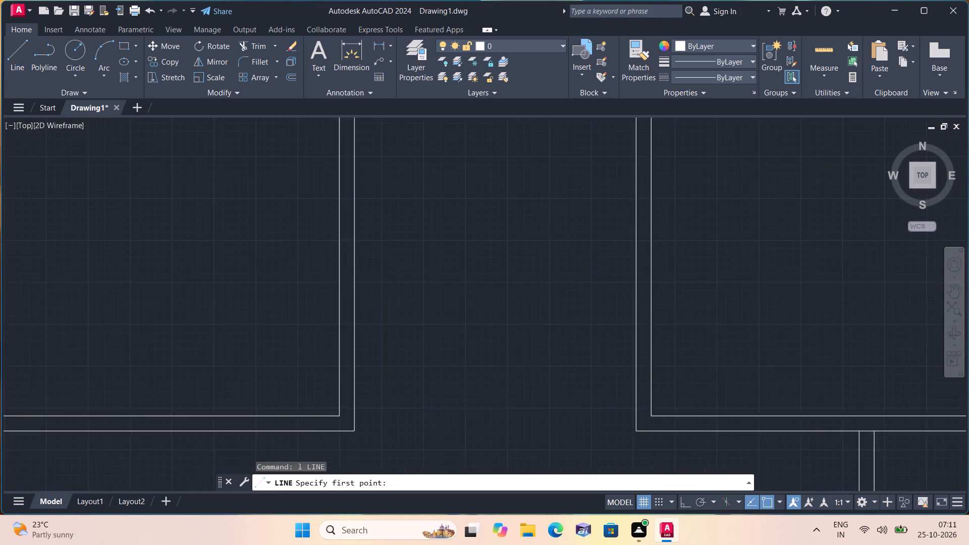
scroll(329, 423, "up", 1)
left_click(345, 412)
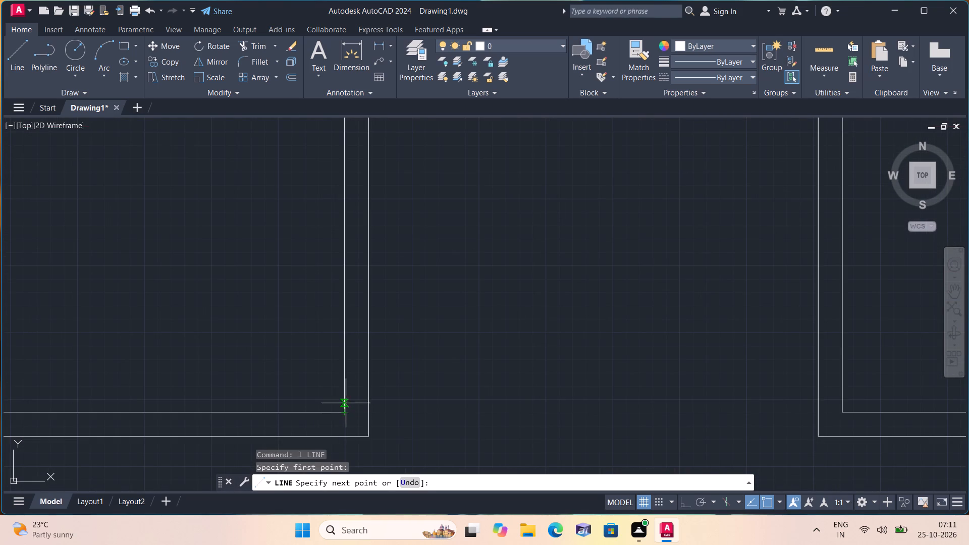
type("2\"")
key("space")
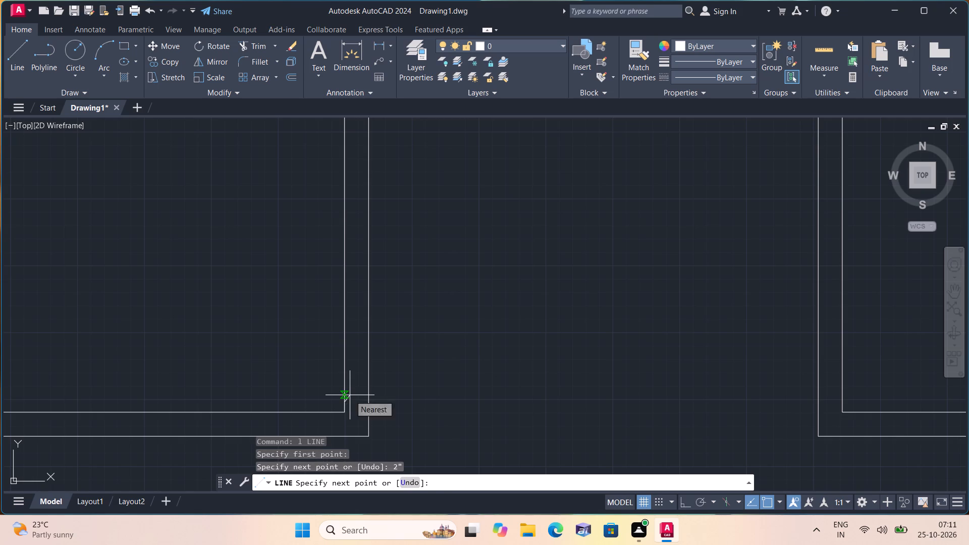
key("F8")
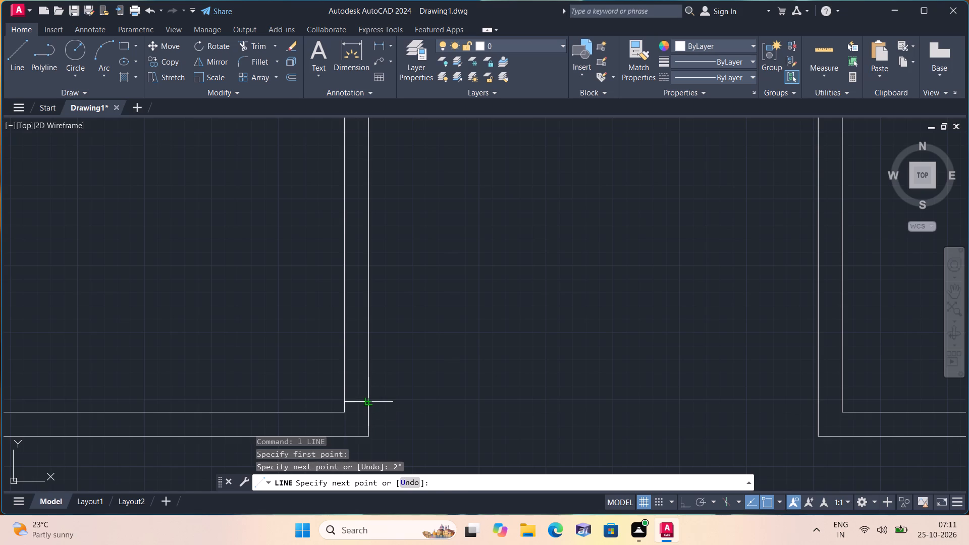
left_click(370, 398)
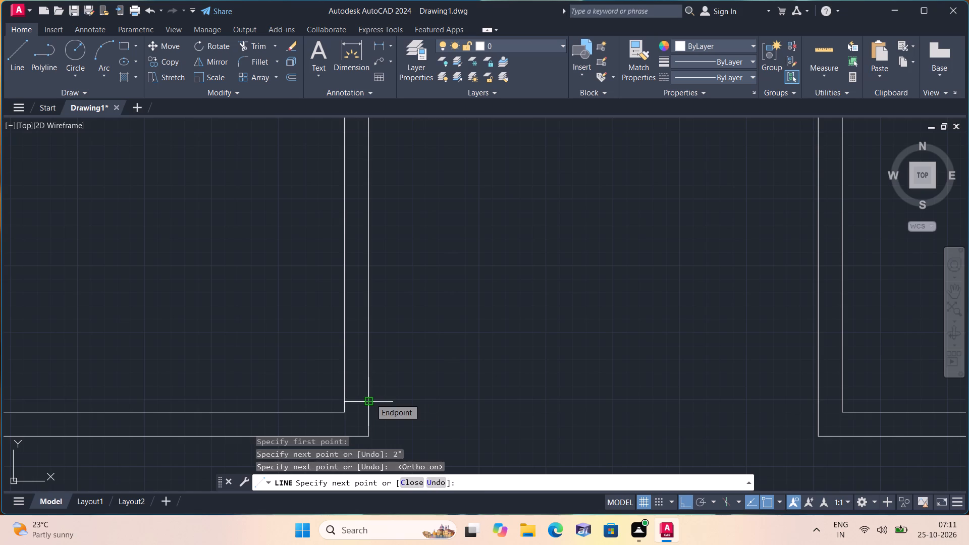
key("space")
Erase the short 2" helper segment below the new jamb line.
scroll(348, 398, "up", 1)
left_click(342, 412)
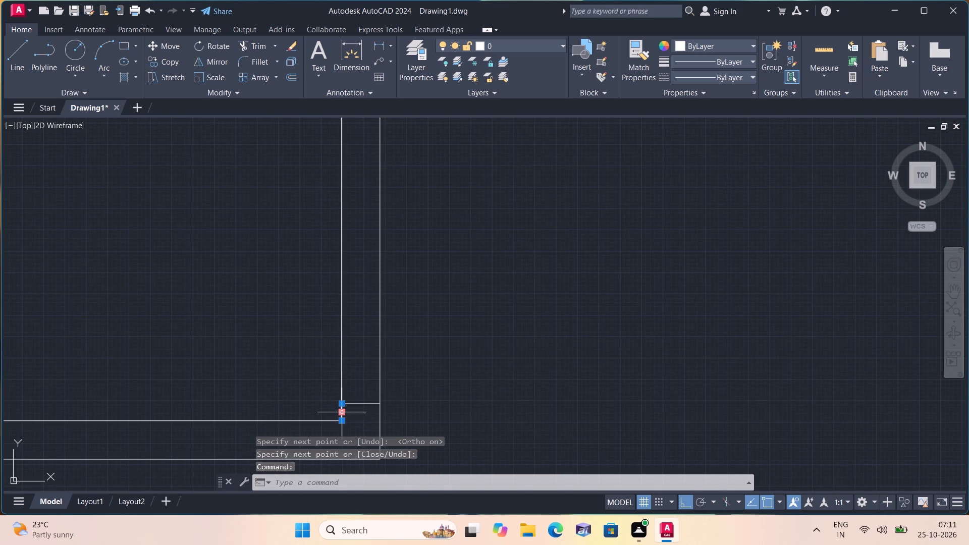
key("Delete")
Draw a line 2' up the partition's inner face from the jamb line, continuing across the partition as the second jamb.
type("l")
key("space")
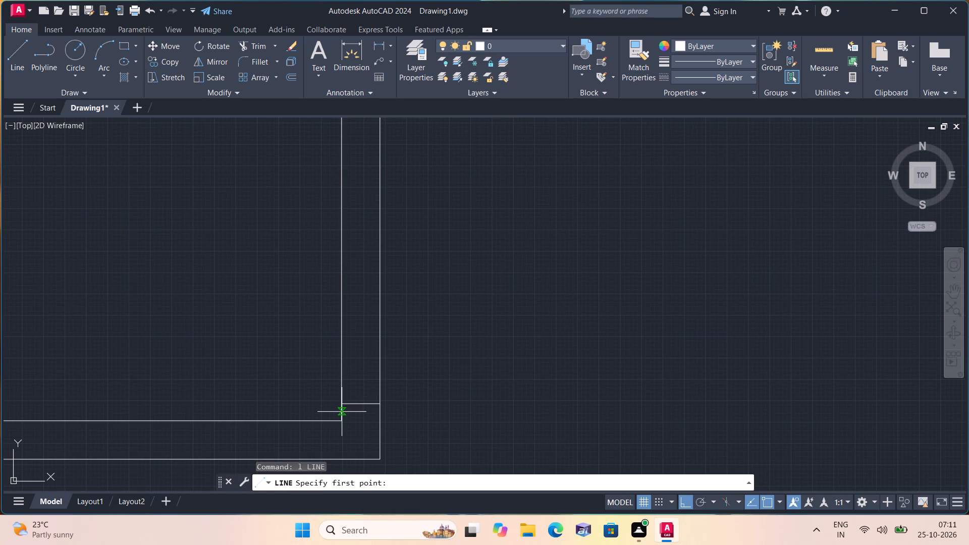
left_click(343, 402)
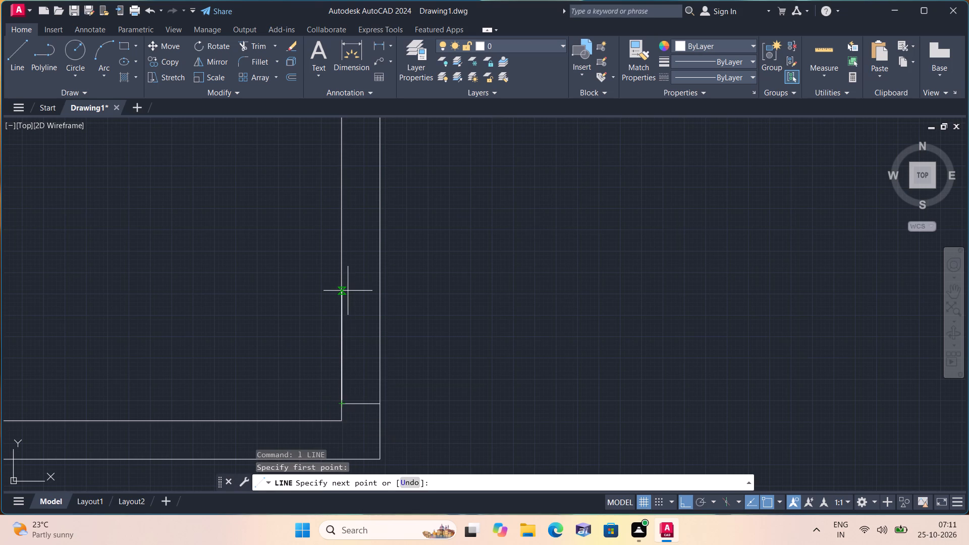
type("2'")
key("space")
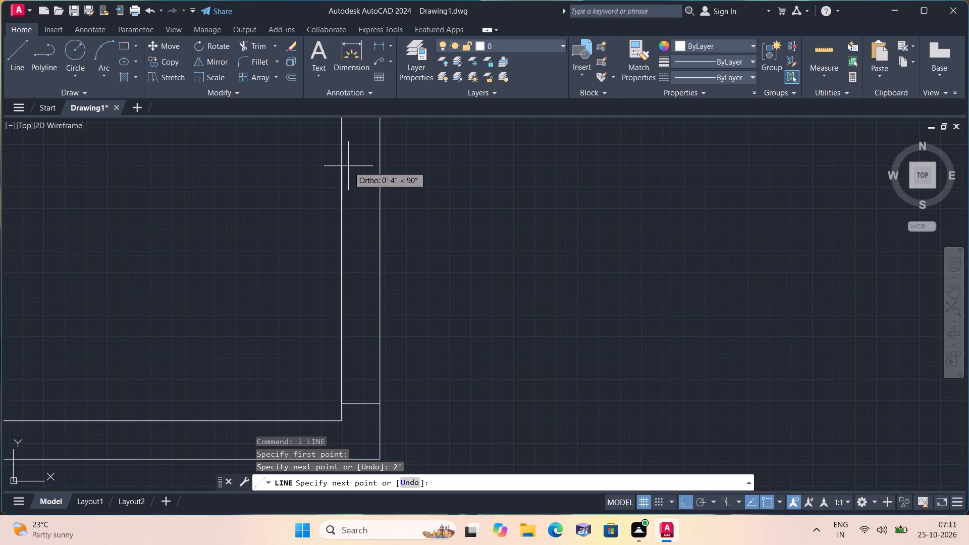
left_click(381, 199)
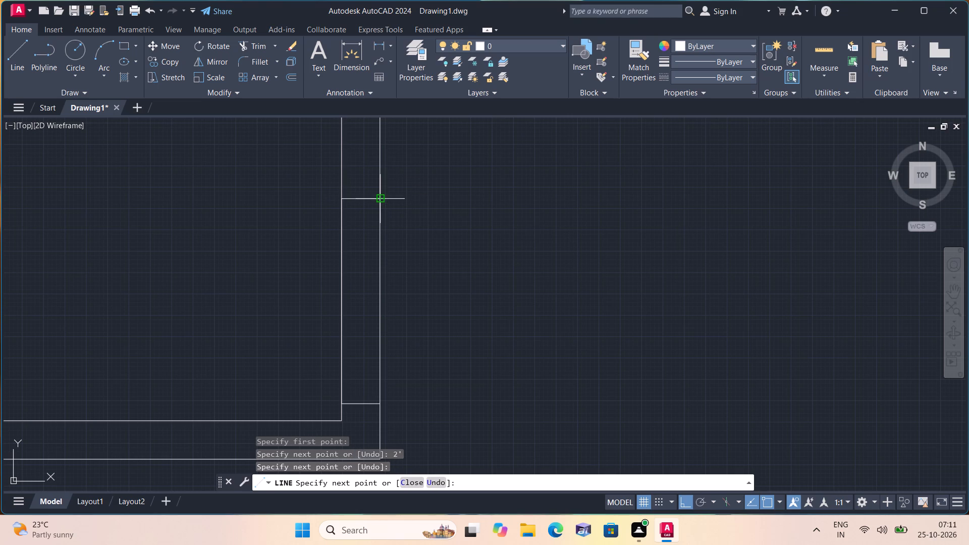
key("space")
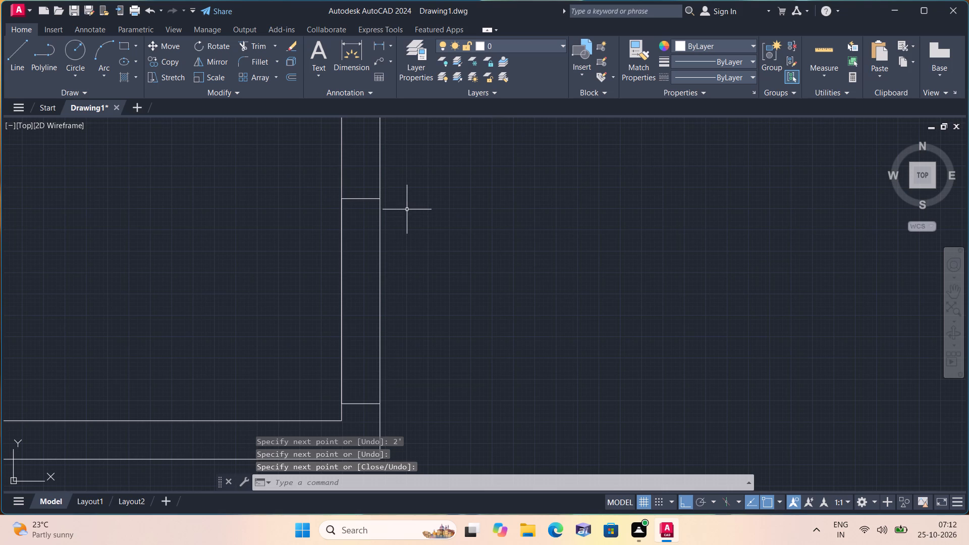
Trim both partition lines between the two jamb lines to open the top-left room's doorway.
type("trim")
key("space")
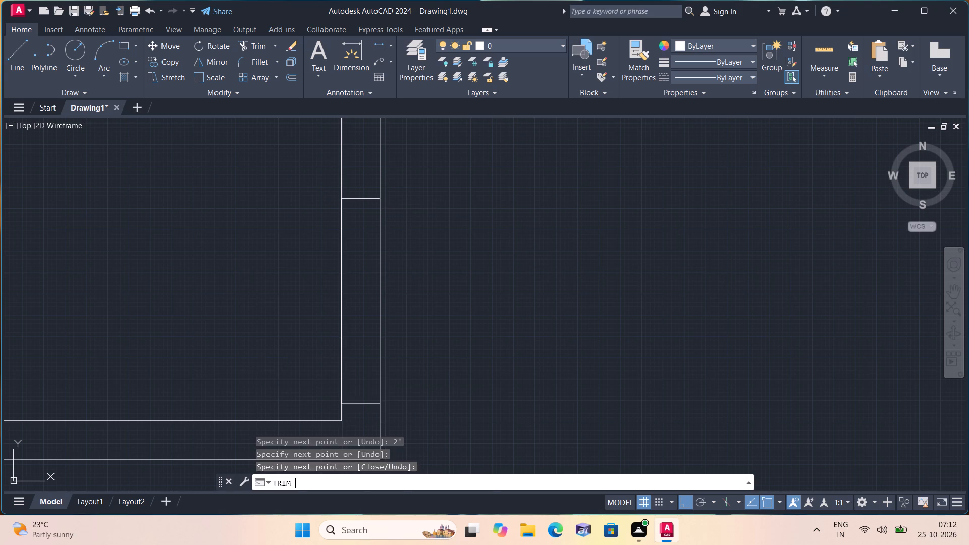
left_click(195, 281)
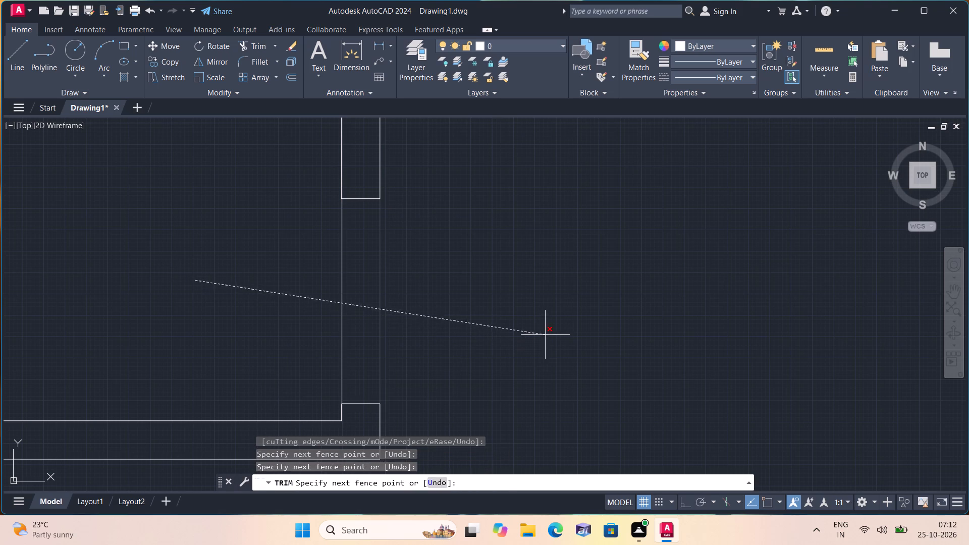
left_click(546, 329)
scroll(547, 328, "down", 2)
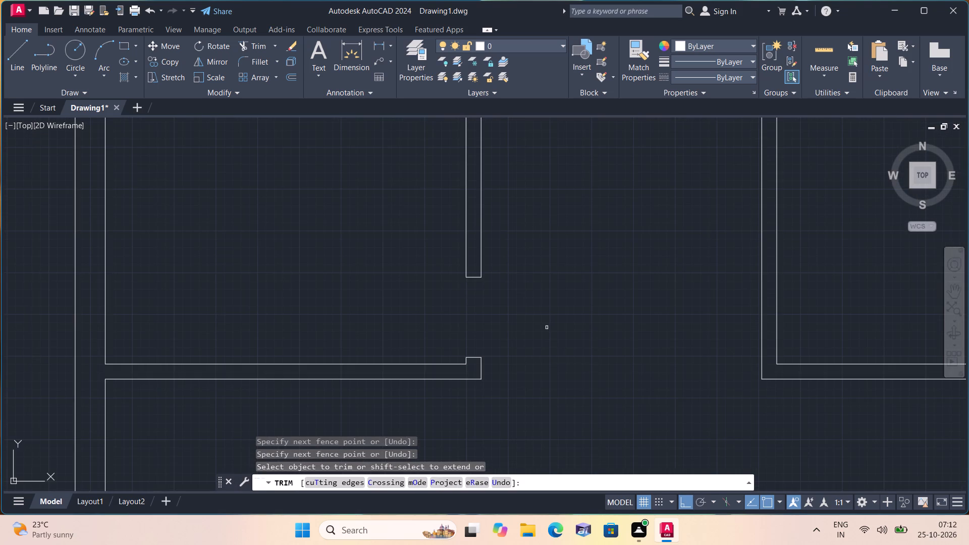
key("Escape")
Draw a 2' door leaf line from the lower jamb's inner end horizontally into the top-left room.
type("l")
key("space")
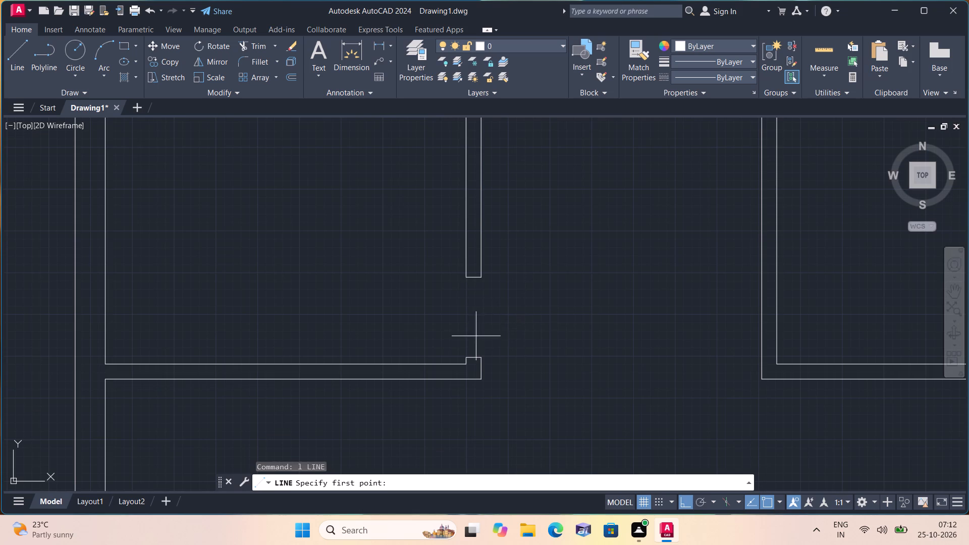
left_click(465, 355)
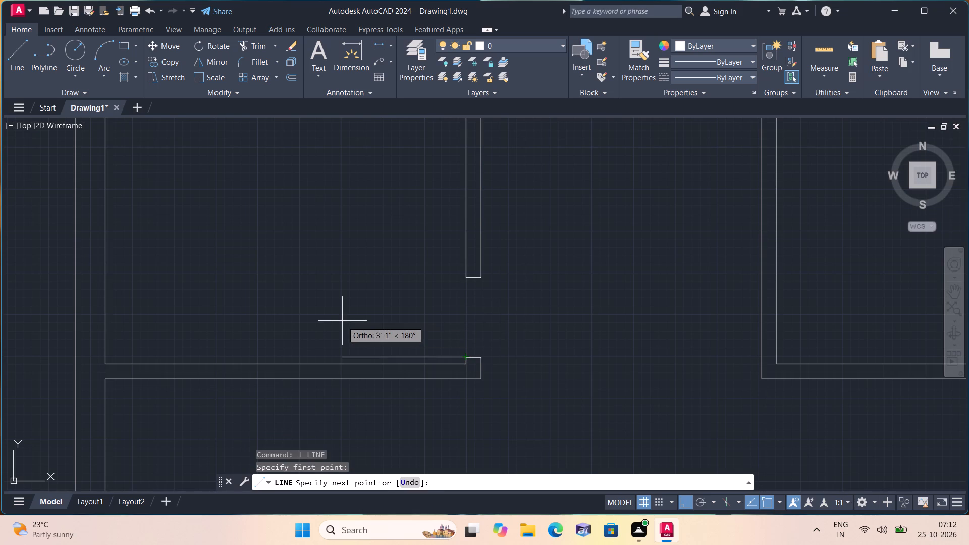
type("2'")
key("space")
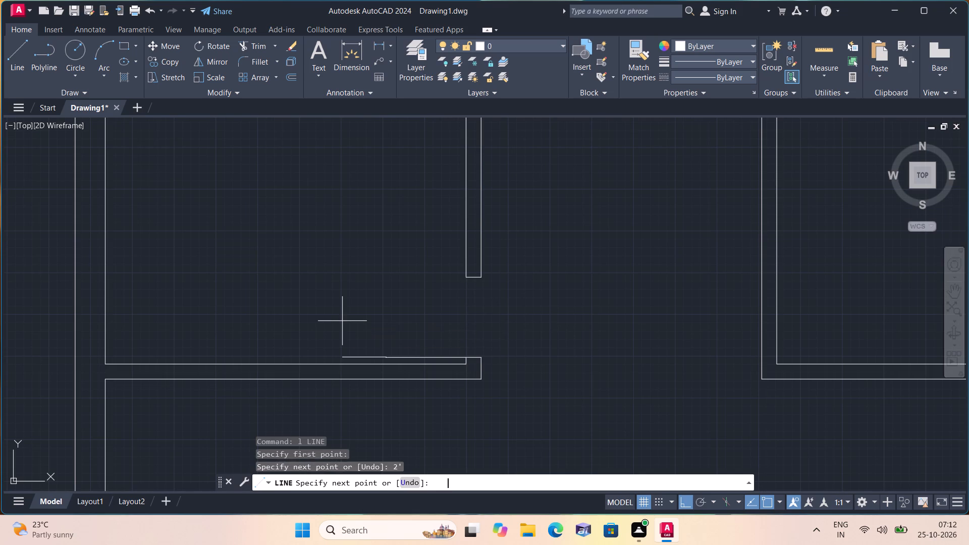
key("Escape")
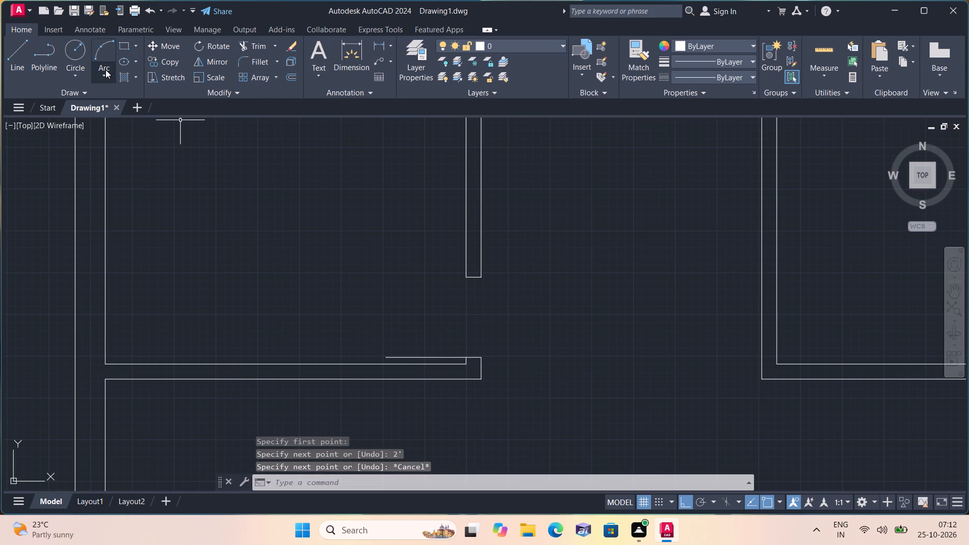
Draw the door swing as a Start, End, Direction arc from the leaf's free end to the upper jamb's inner corner.
left_click(102, 75)
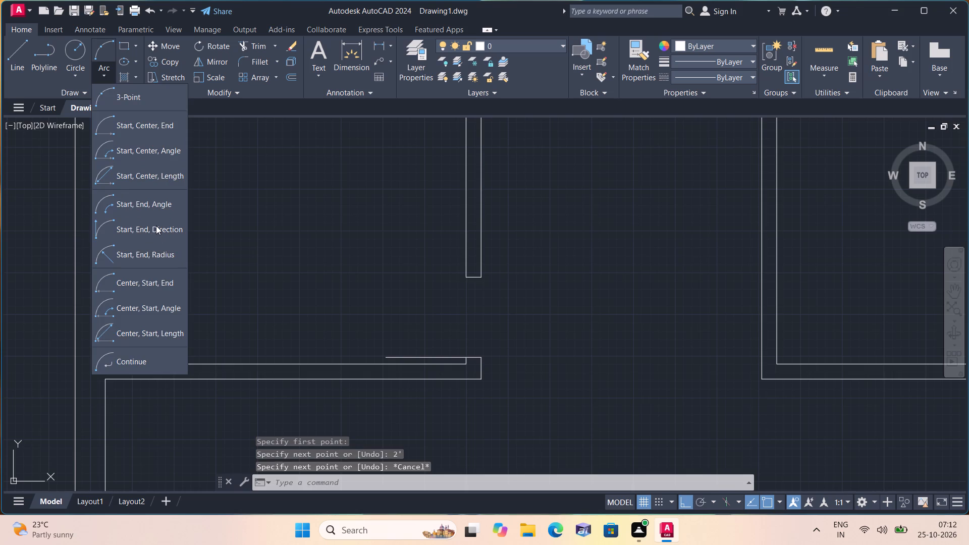
left_click(156, 226)
left_click(384, 357)
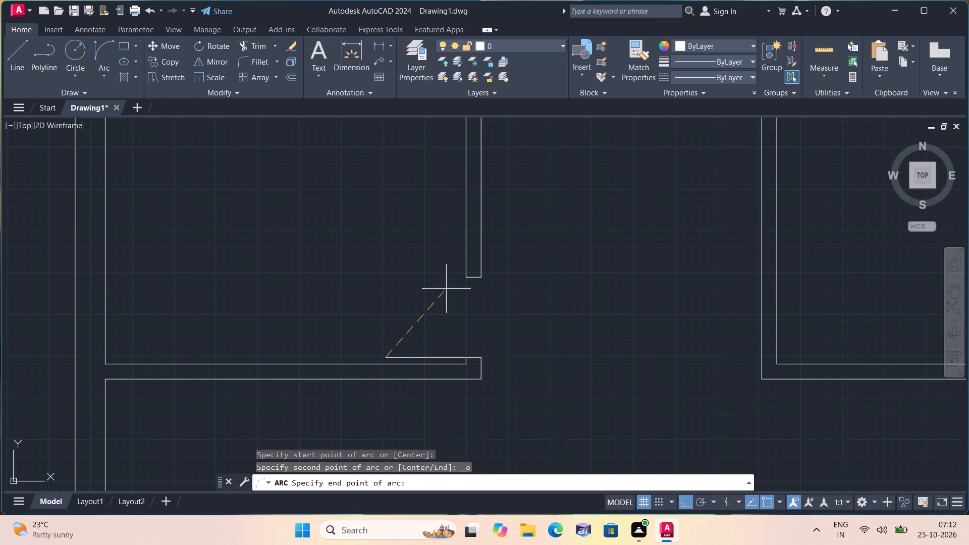
left_click(465, 278)
left_click(313, 255)
Draw a jamb line across the third top room's left partition, starting 2" above the room's inner bottom-left corner.
scroll(369, 304, "down", 2)
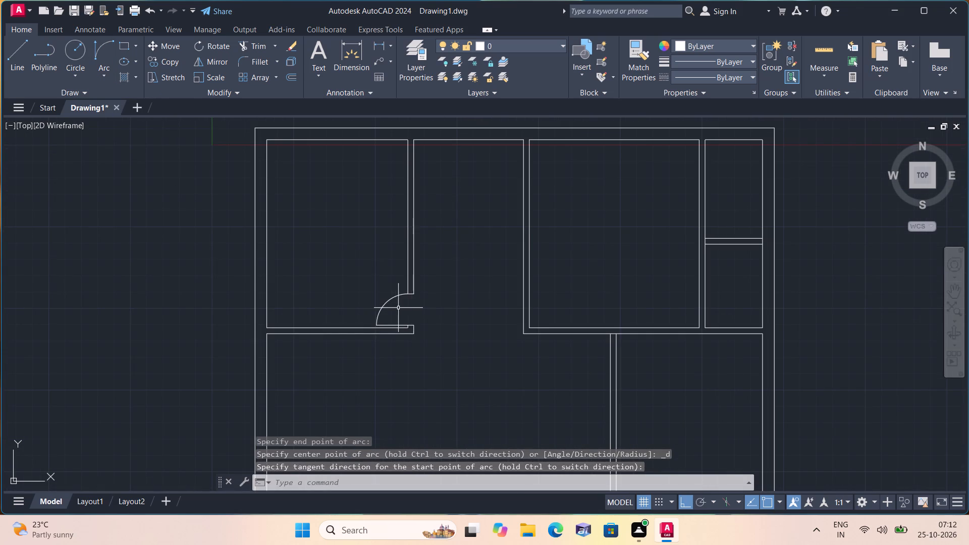
scroll(418, 301, "down", 1)
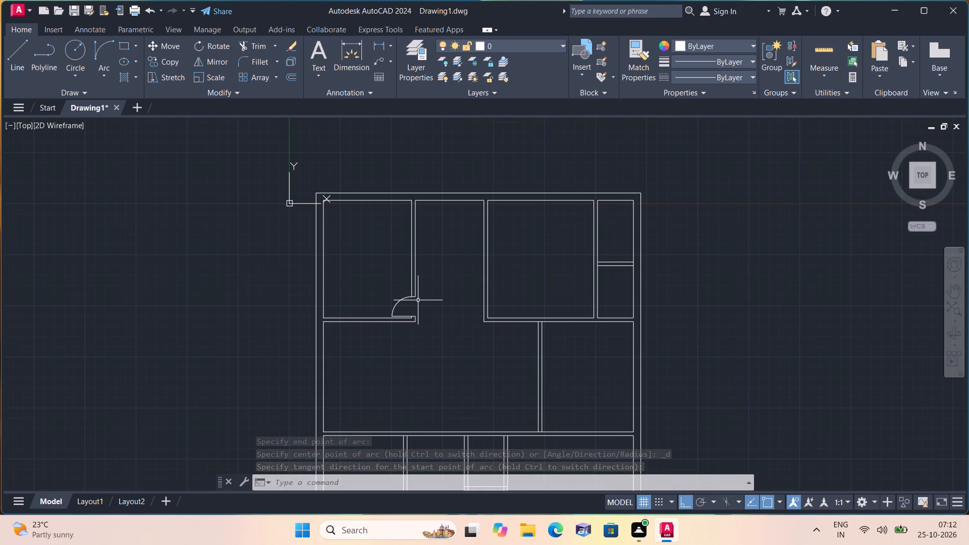
key("l")
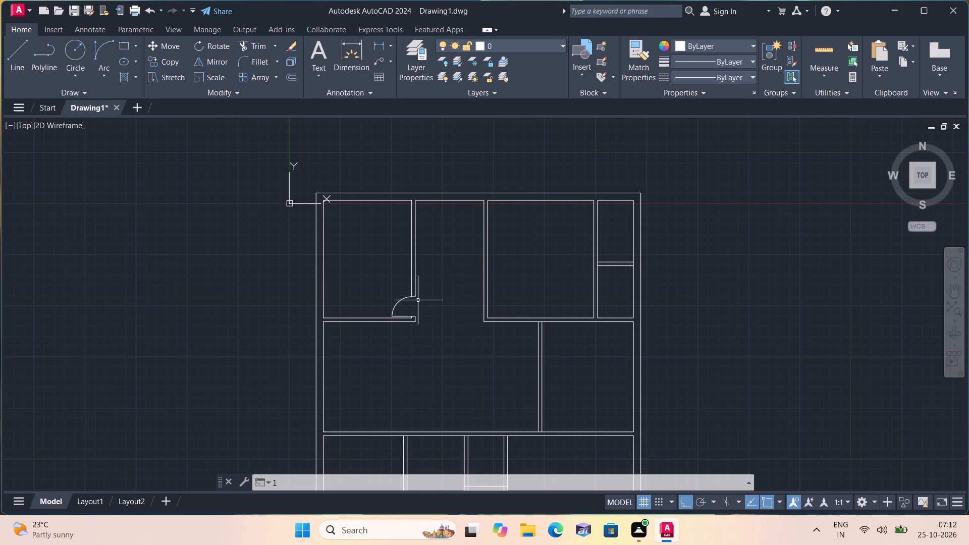
key("space")
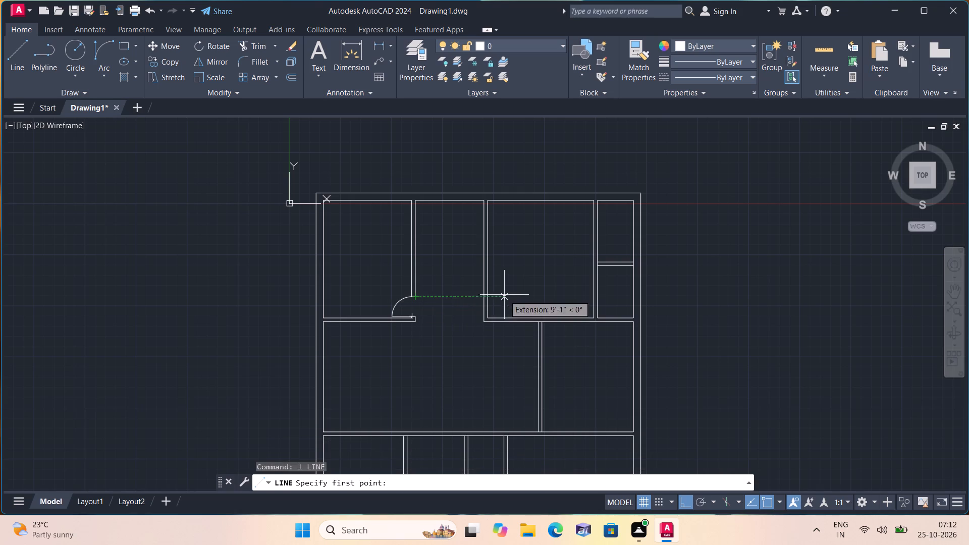
scroll(498, 278, "up", 3)
left_click(451, 438)
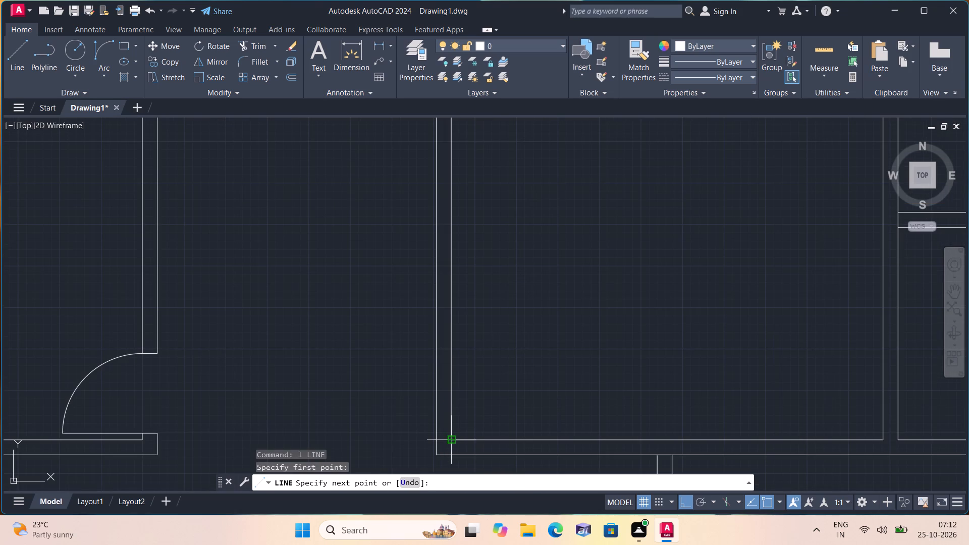
type("2\"")
key("space")
left_click(438, 431)
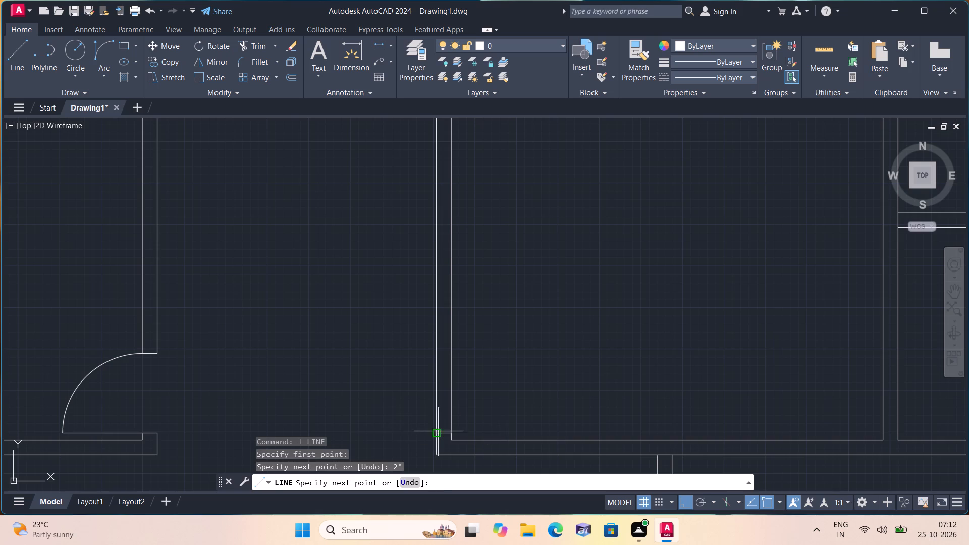
key("space")
Draw a 2' line up the partition face from the lower jamb and continue it across the partition as the upper jamb.
key("space")
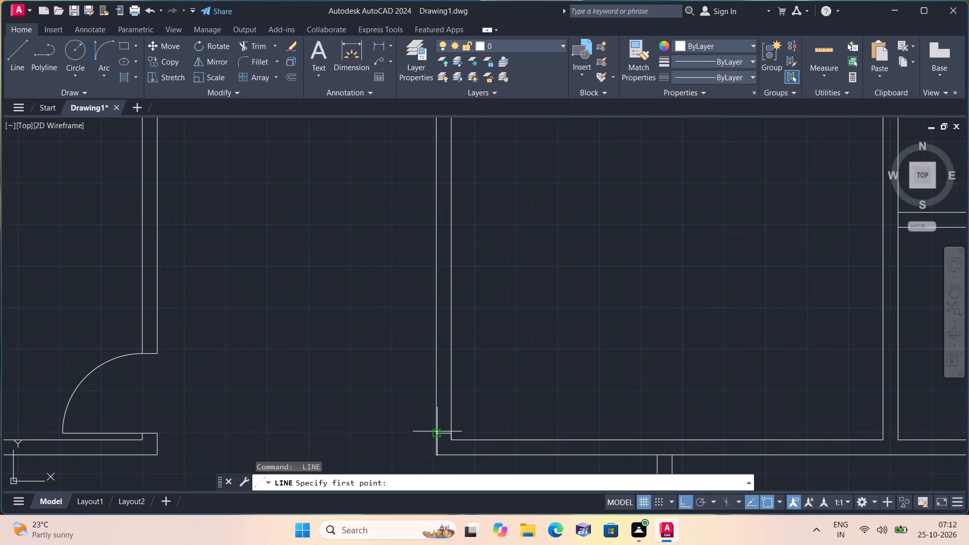
left_click(449, 431)
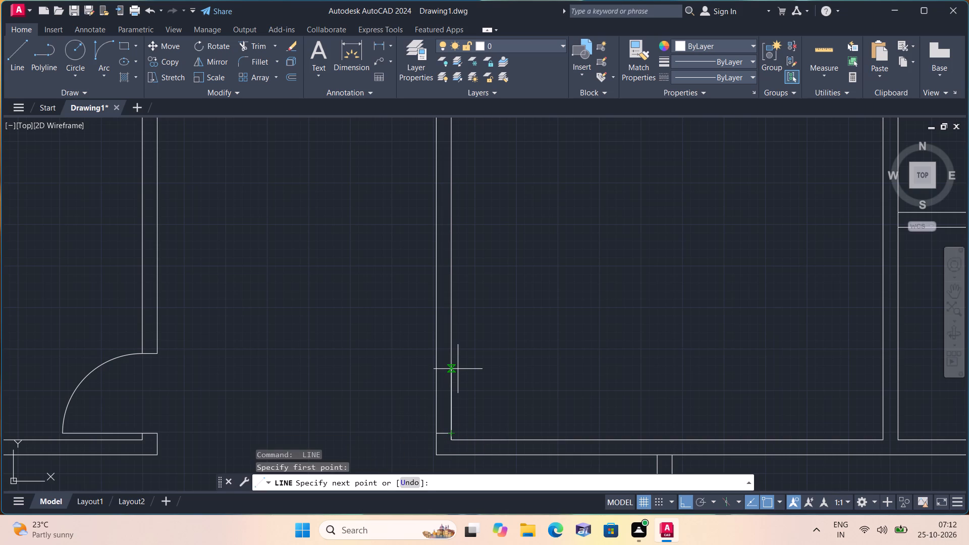
type("2'")
key("space")
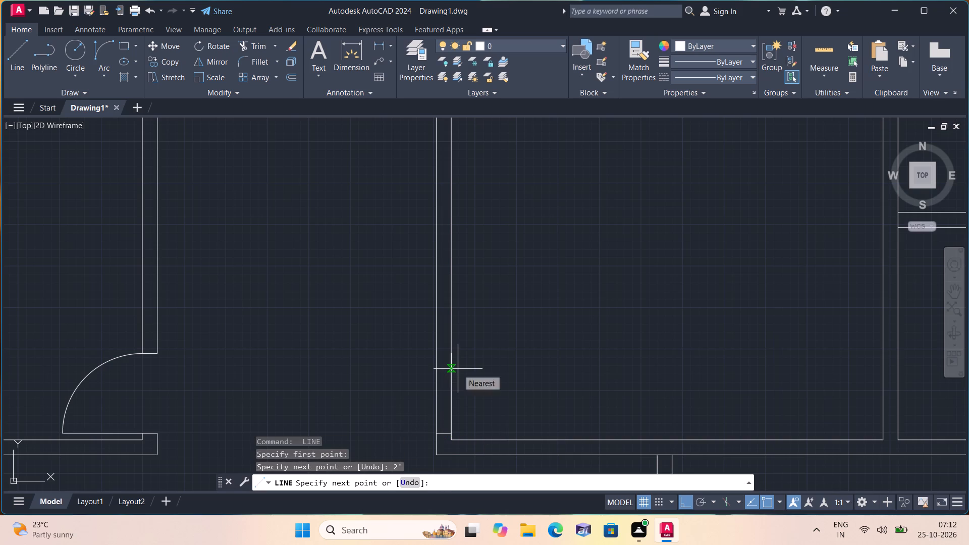
left_click(436, 351)
key("space")
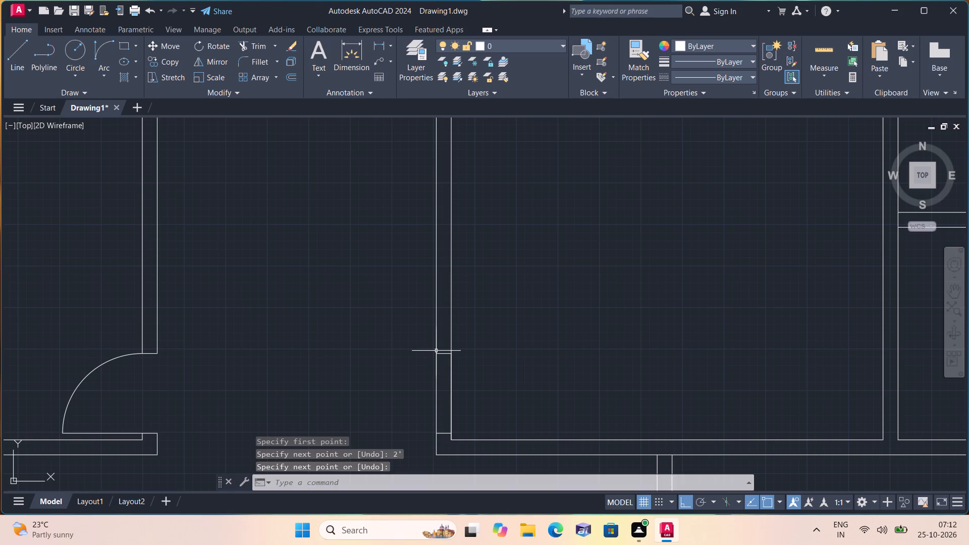
Trim both partition lines between the jambs to open the third top room's doorway, plus the doubled stub below the lower jamb.
type("trim")
key("space")
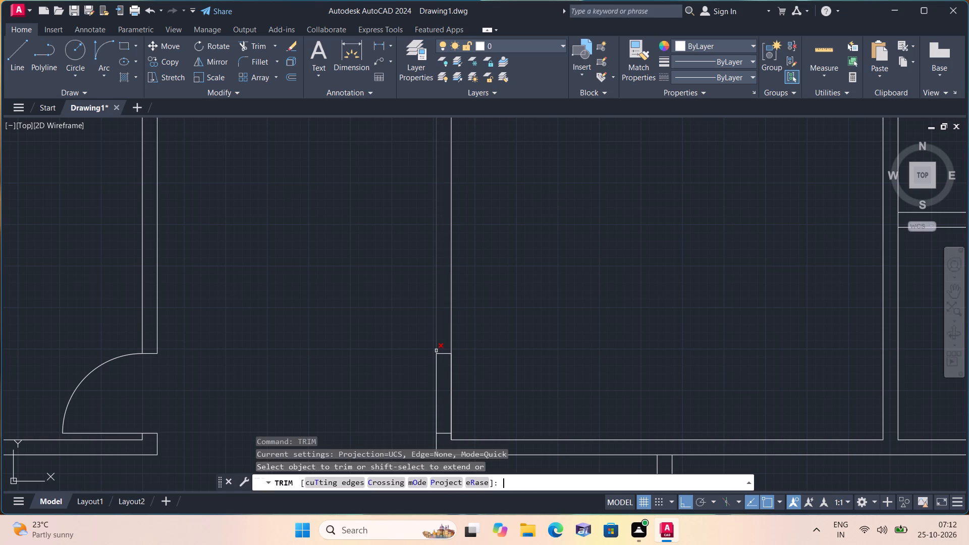
left_click(325, 396)
left_click(578, 406)
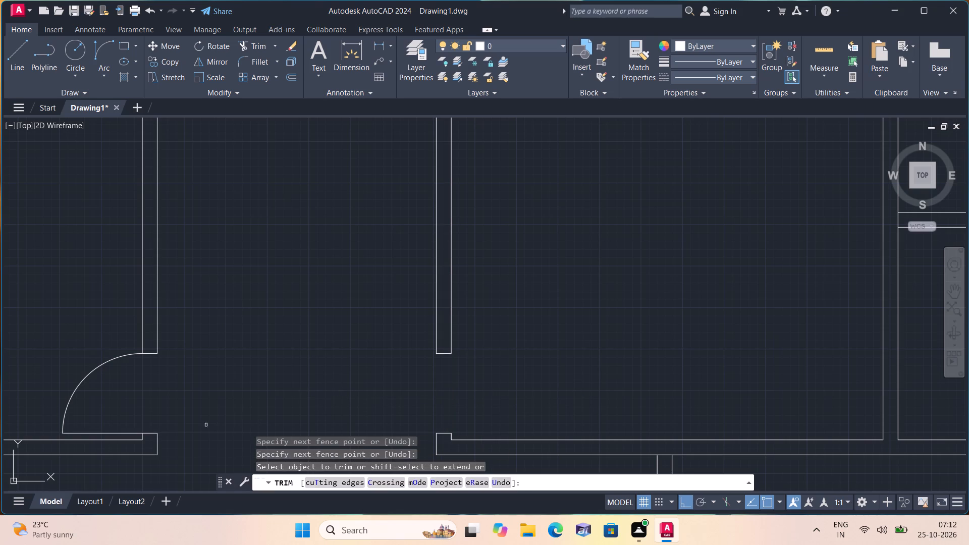
scroll(150, 434, "up", 1)
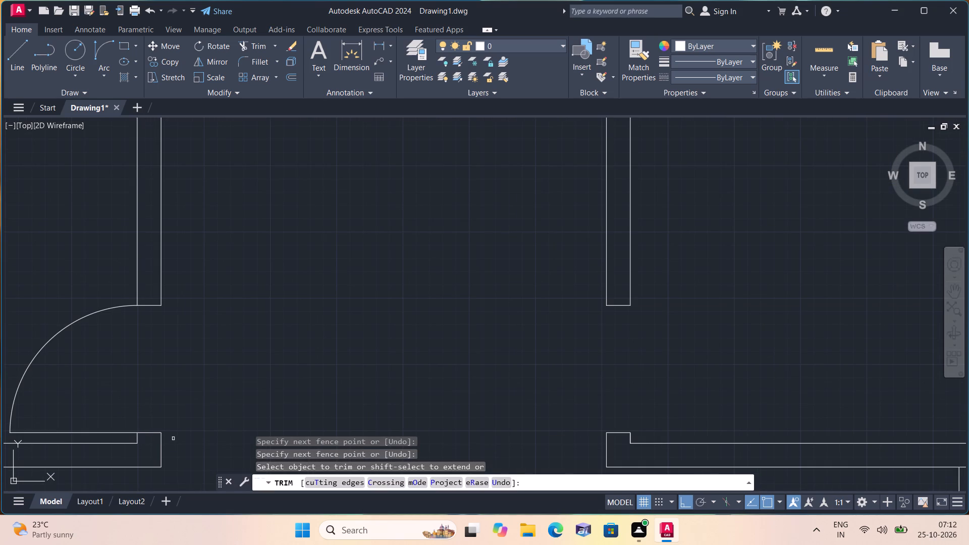
scroll(226, 410, "down", 1)
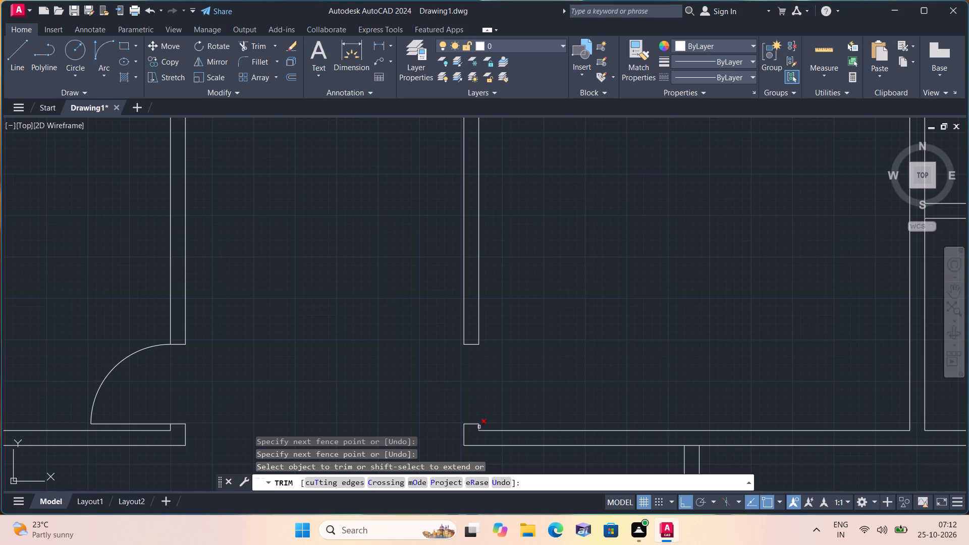
left_click(478, 428)
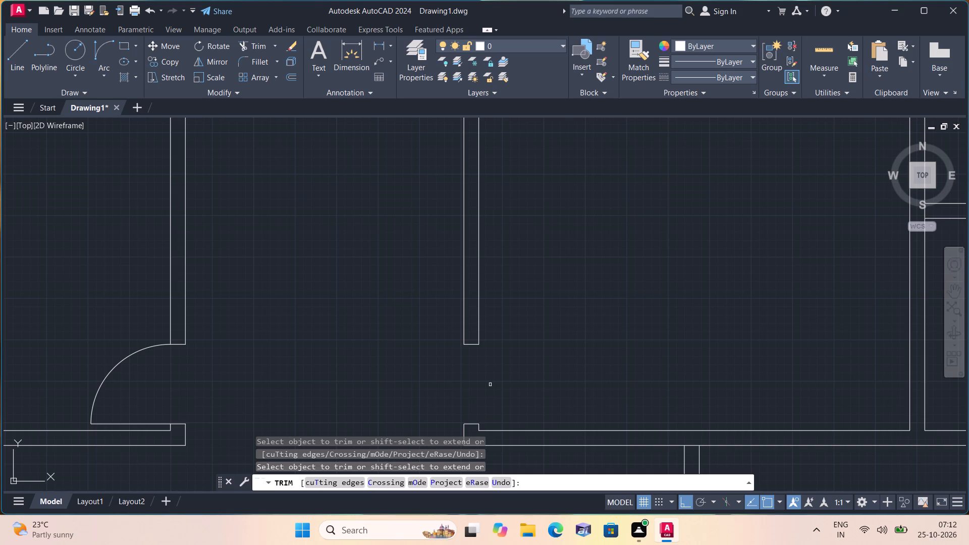
key("space")
Draw a 2' door leaf line from the lower jamb's inner end horizontally into the third top room.
type("l")
key("space")
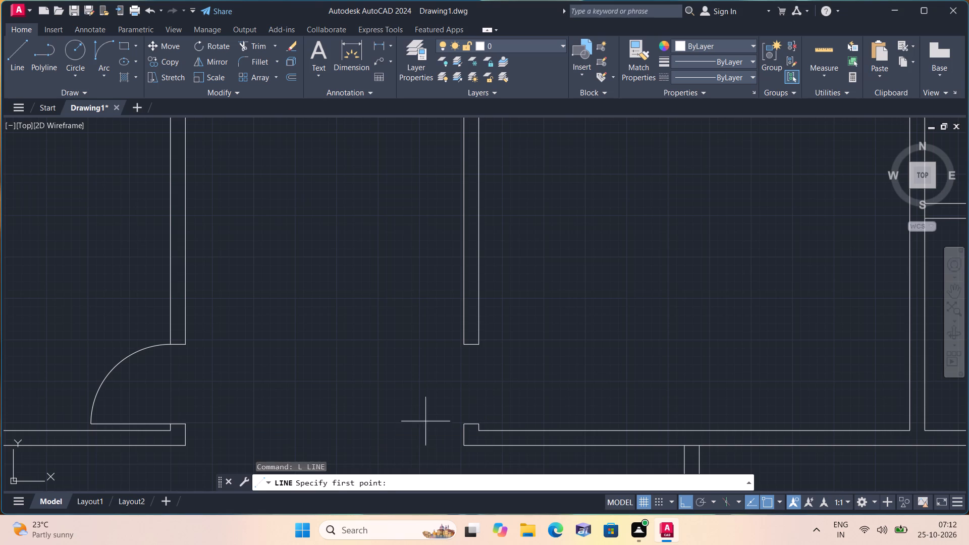
left_click(480, 424)
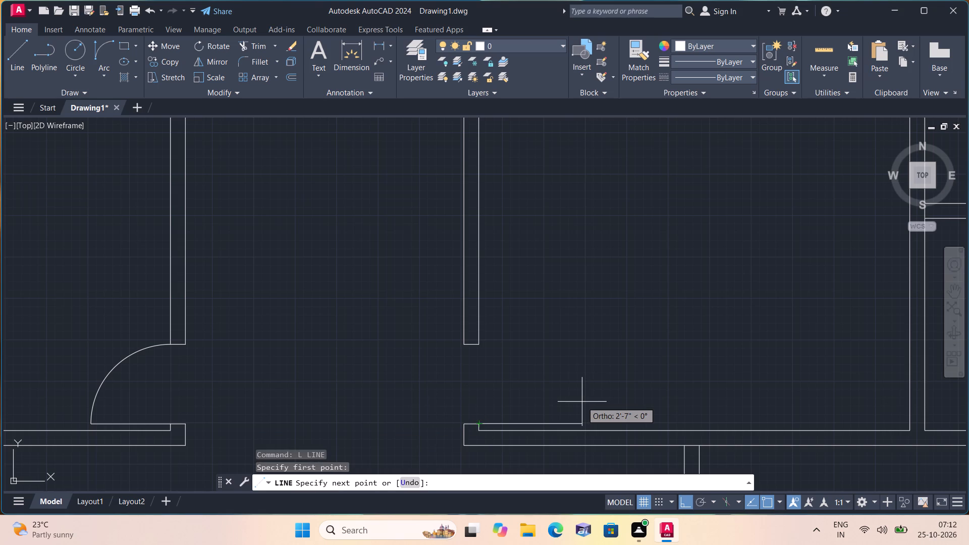
type("2'")
key("space")
key("Escape")
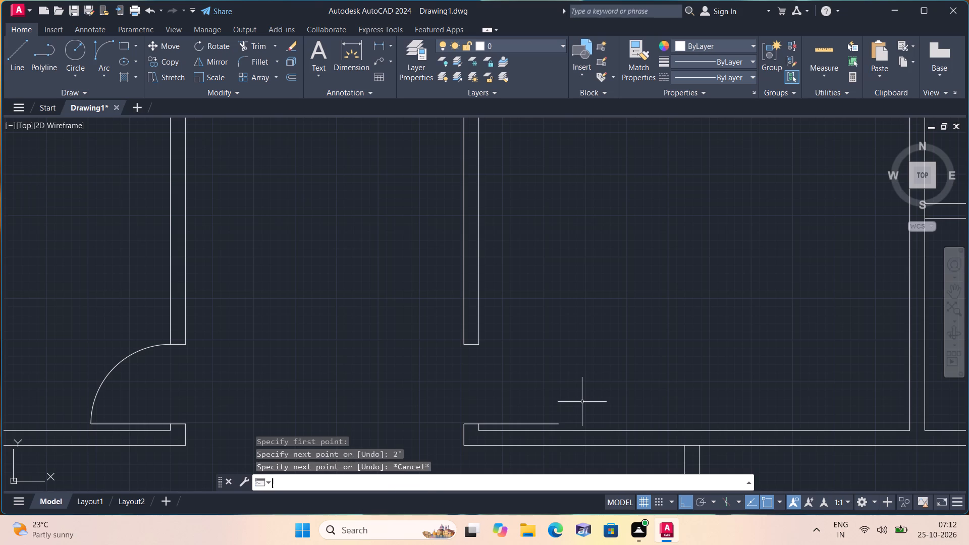
Draw the door swing as a Start, End, Direction arc from the leaf's free end to the upper jamb's inner corner.
left_click(102, 75)
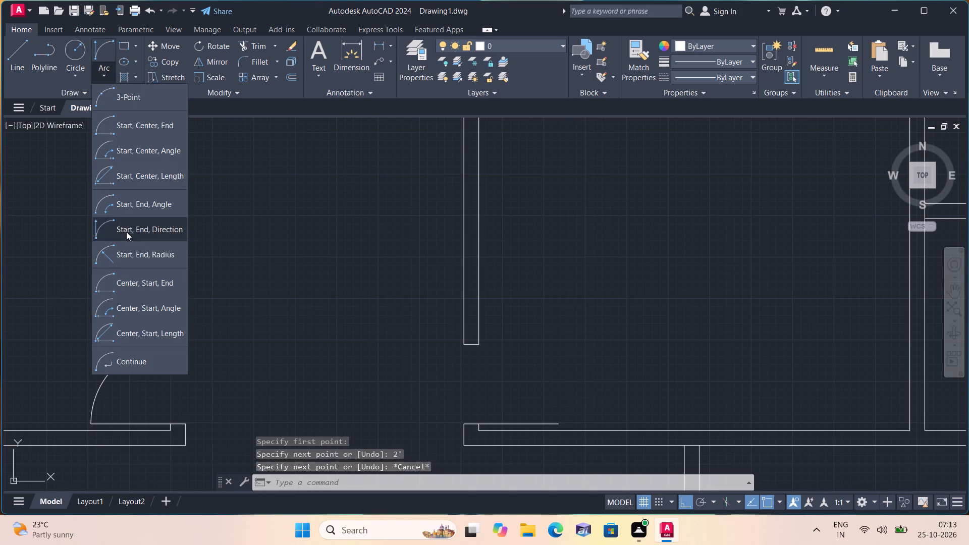
left_click(150, 230)
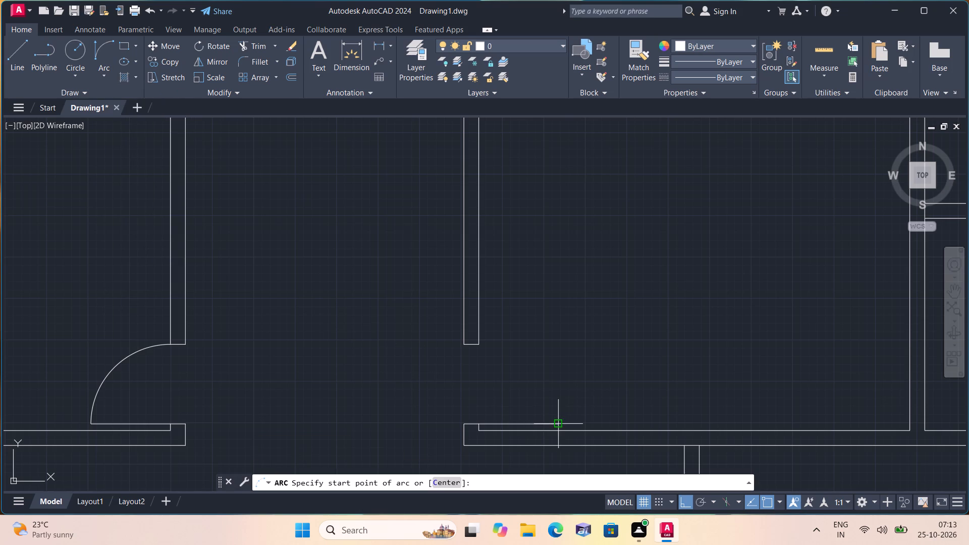
left_click(557, 423)
left_click(483, 346)
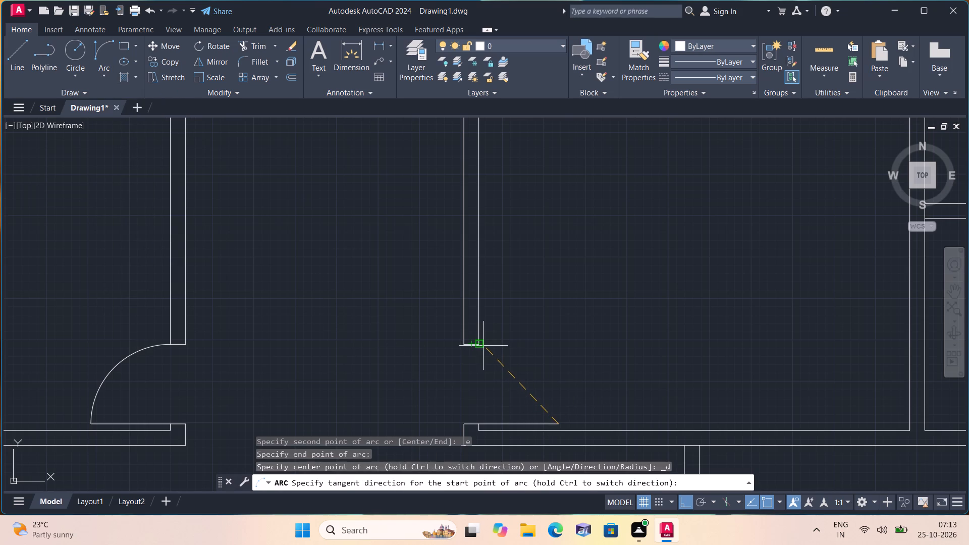
left_click(521, 318)
Draw a jamb line across the top-right small room's left partition, starting 3" below the room's inner top-left corner.
scroll(521, 318, "down", 2)
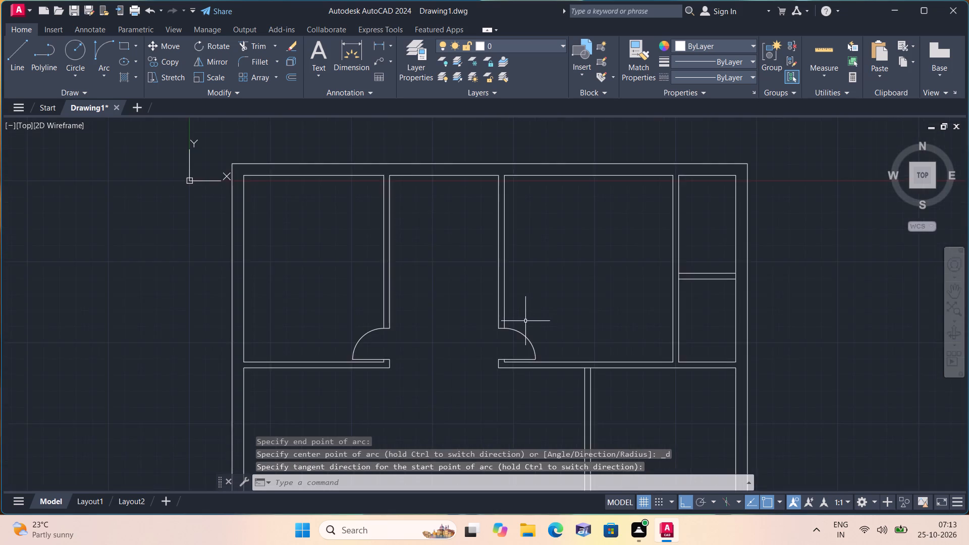
middle_click_drag(521, 321, 450, 276)
scroll(518, 321, "down", 1)
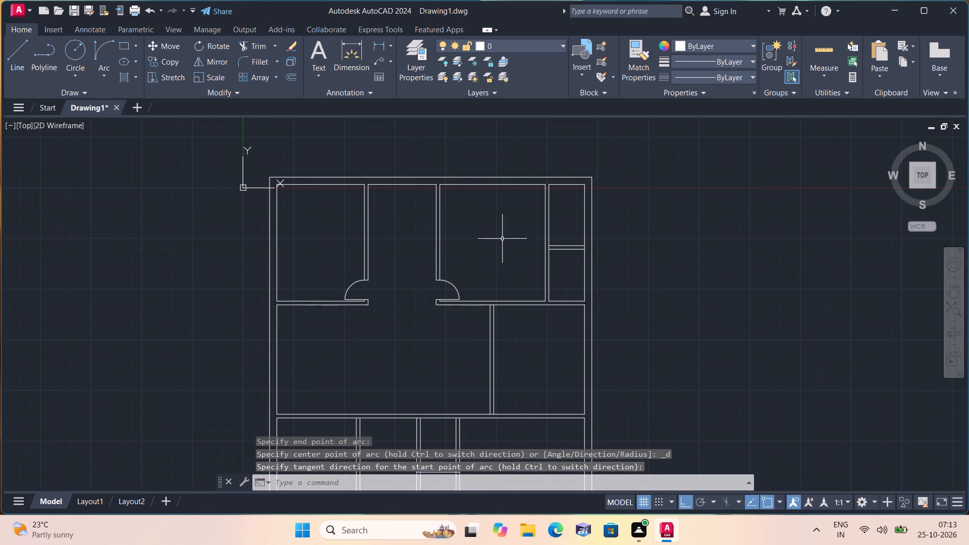
scroll(526, 205, "up", 2)
middle_click_drag(526, 204, 487, 267)
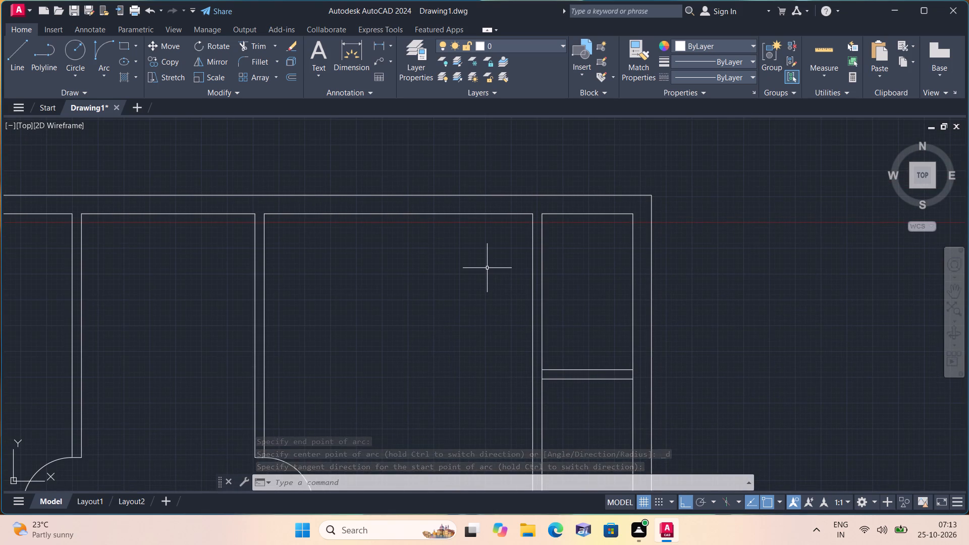
type("l")
key("space")
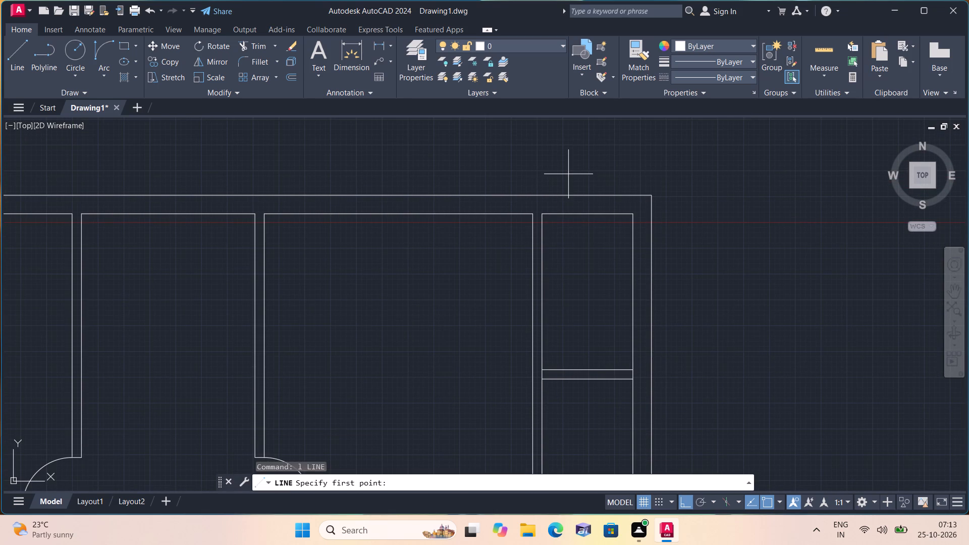
scroll(568, 174, "up", 1)
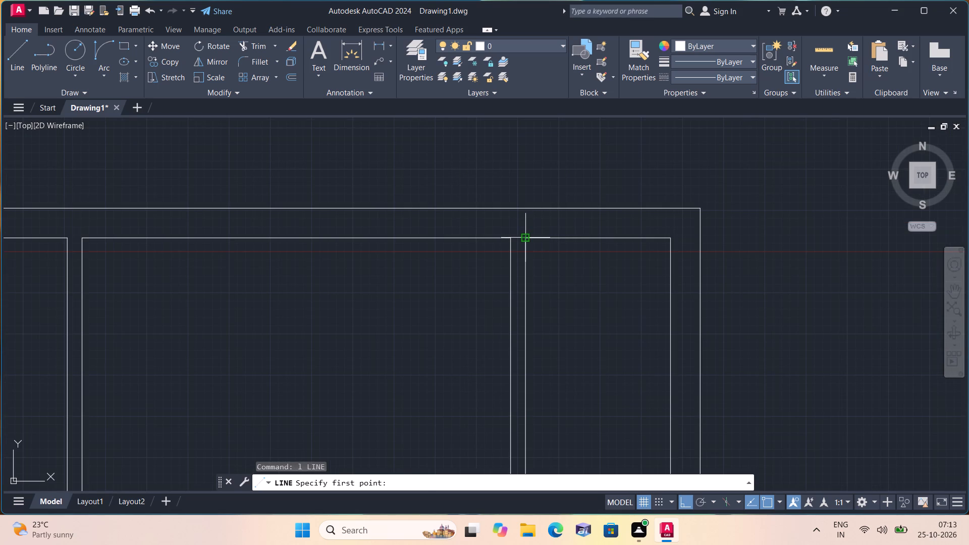
left_click(528, 237)
type("3\"")
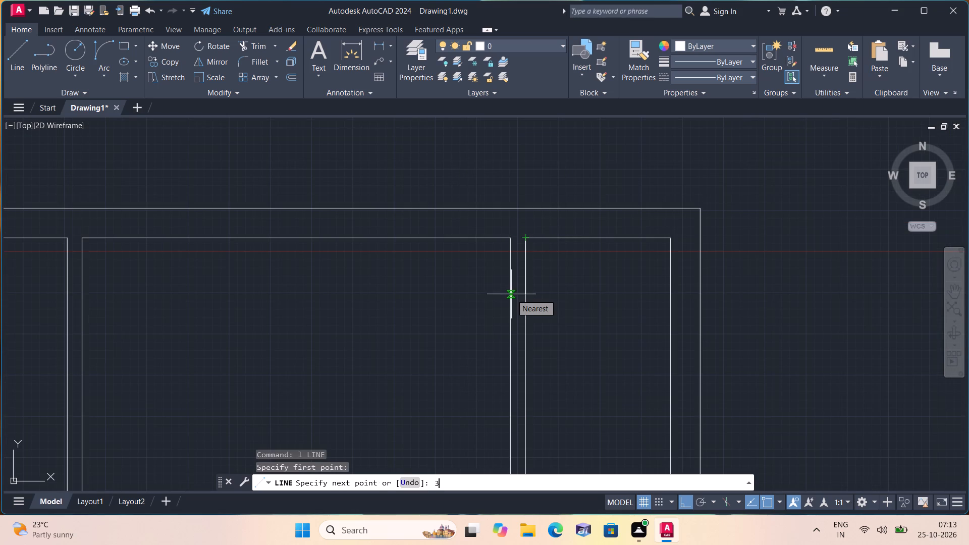
key("space")
scroll(496, 251, "up", 1)
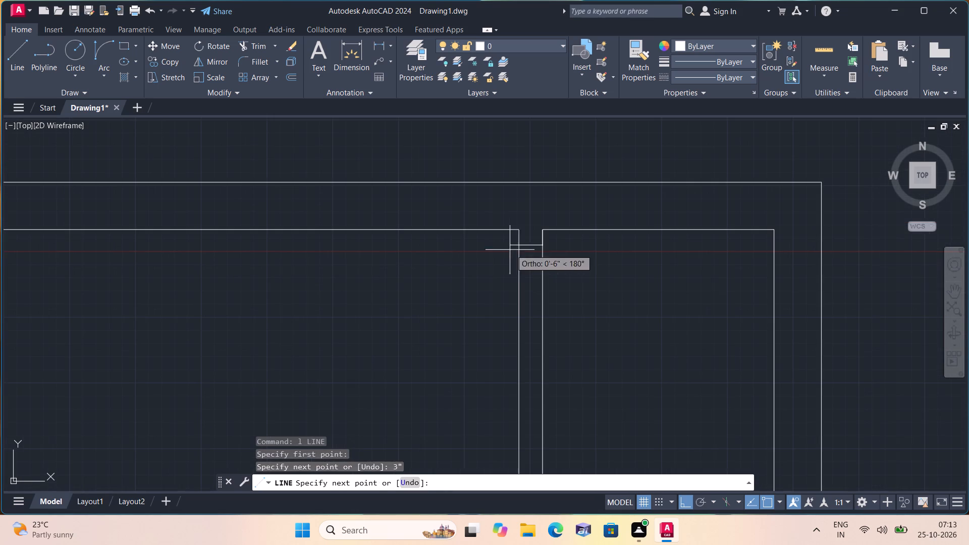
left_click(521, 242)
key("space")
Delete the 3" helper line between the room's inner top-left corner and the new jamb line.
scroll(559, 237, "up", 1)
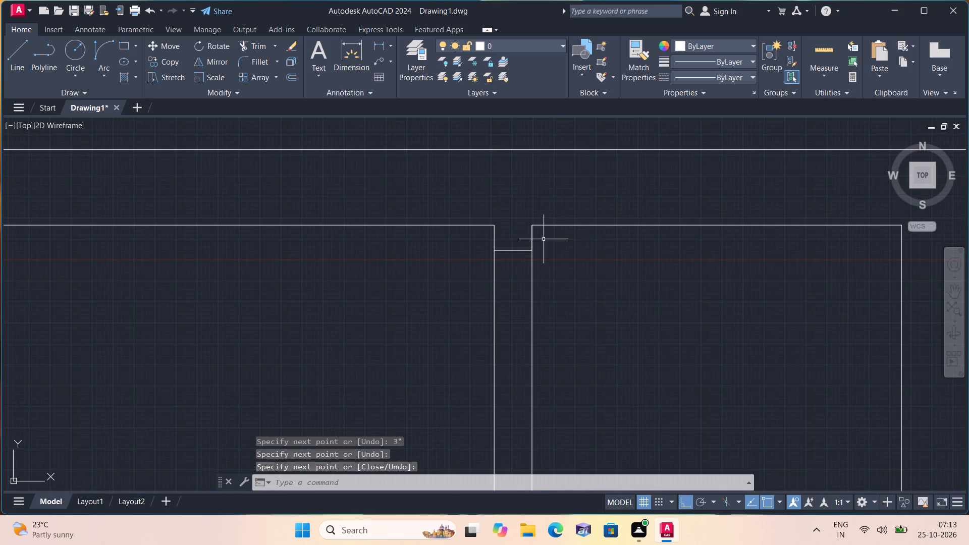
left_click(533, 232)
key("Delete")
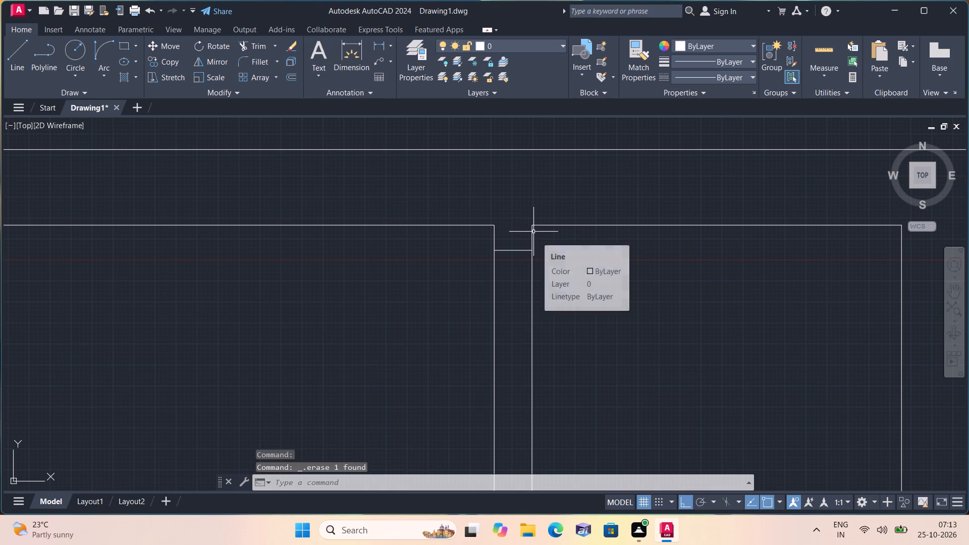
Draw a 2' line down the partition face from the upper jamb and continue it across the partition as the lower jamb.
type("l")
key("space")
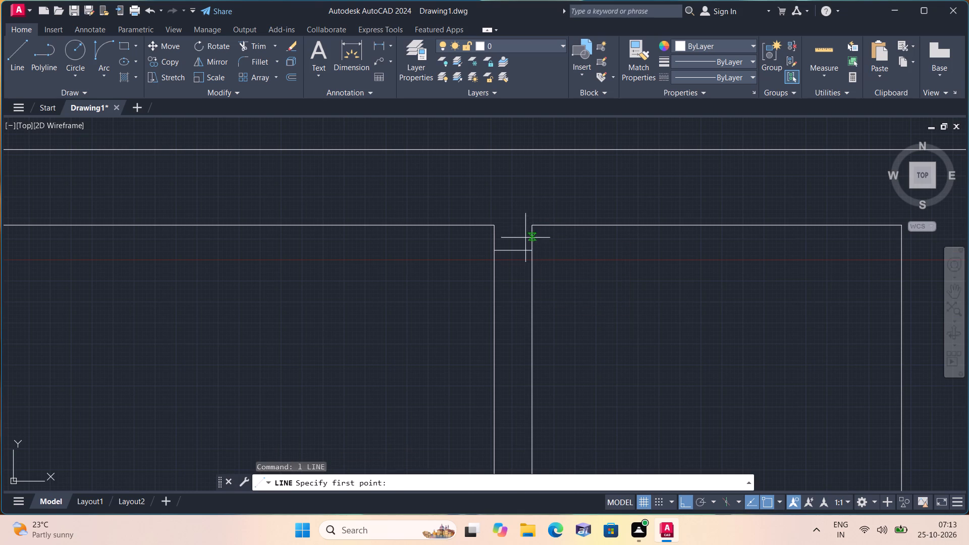
left_click(534, 250)
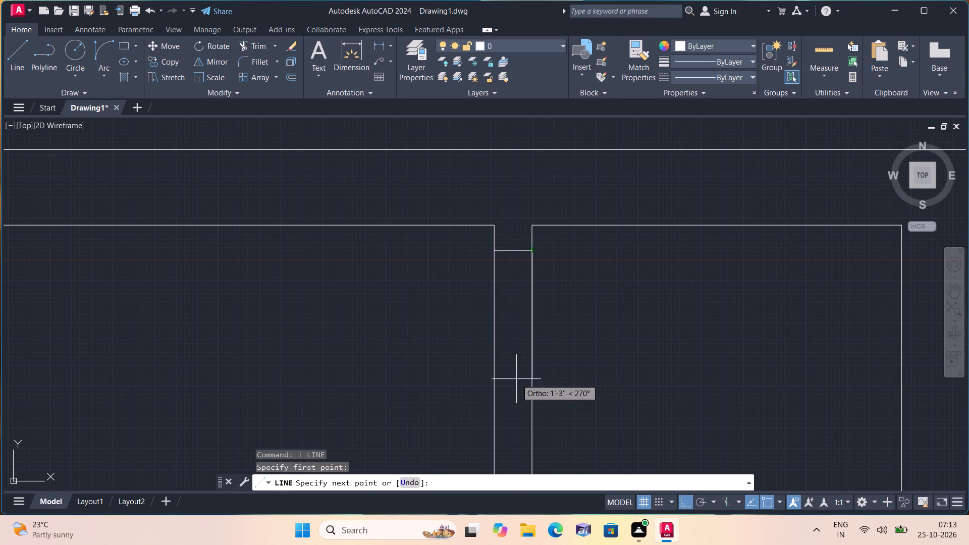
type("2'")
key("space")
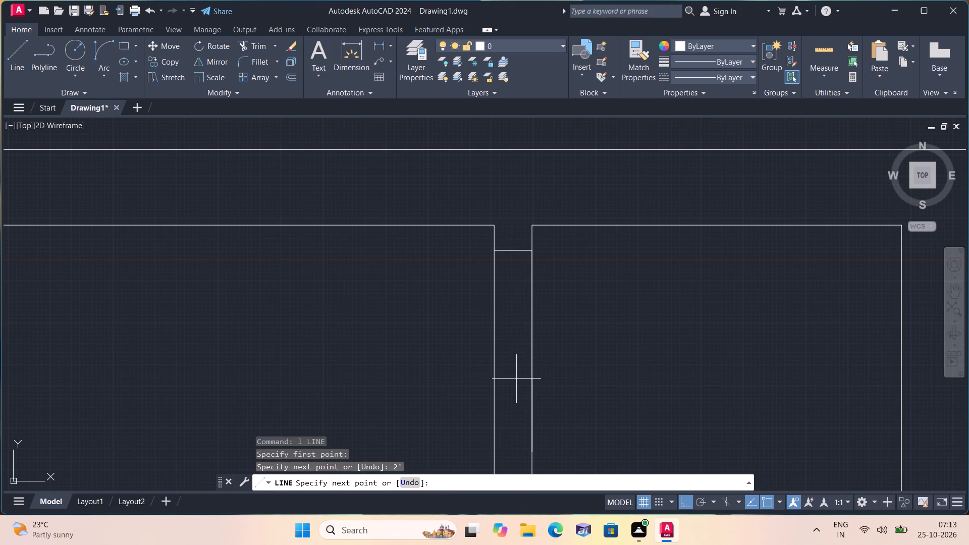
scroll(500, 388, "down", 1)
middle_click_drag(499, 387, 501, 326)
left_click(495, 364)
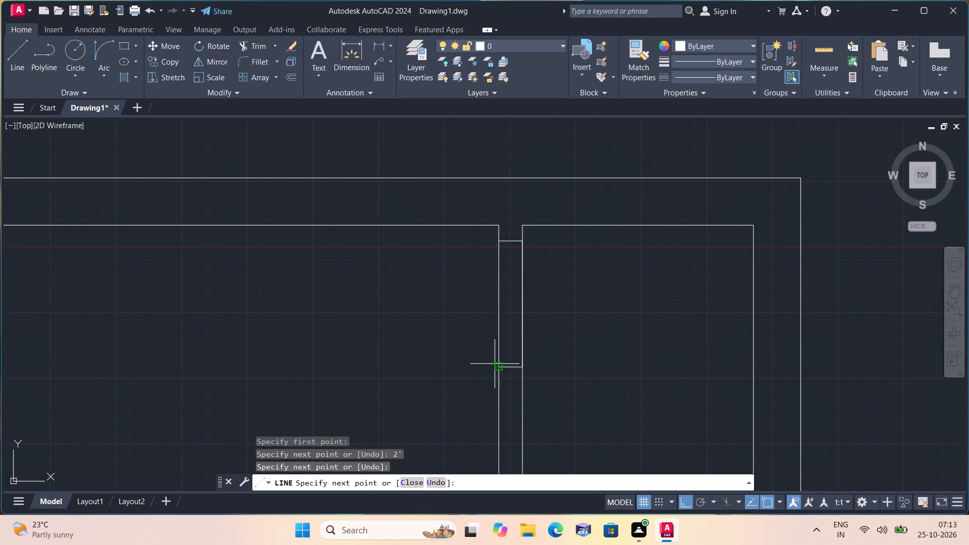
key("space")
Trim both partition lines between the two jamb lines to open the top-right small room's doorway.
type("trim")
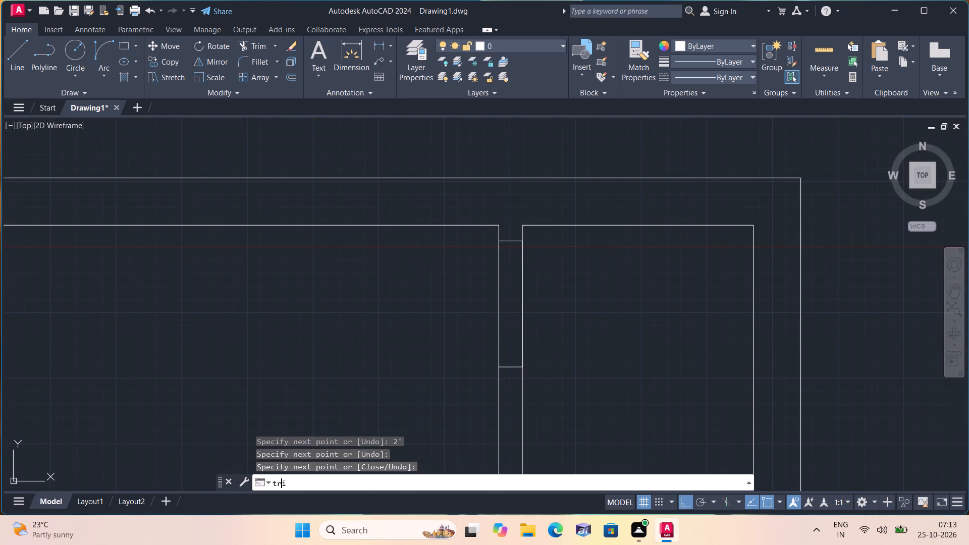
key("space")
left_click_drag(411, 290, 419, 301)
left_click(601, 325)
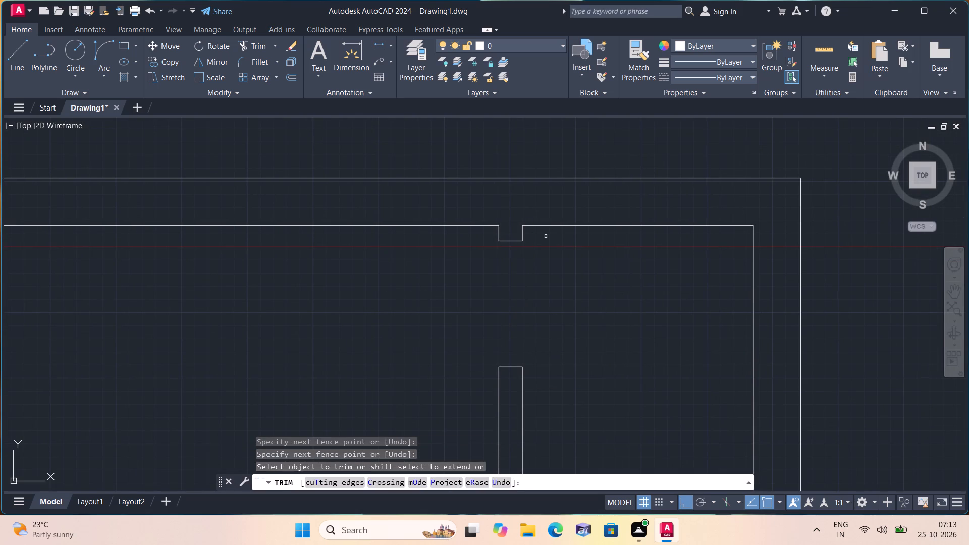
key("space")
Draw a 2' door leaf line from the upper jamb's inner end horizontally into the top-right small room.
type("l")
key("space")
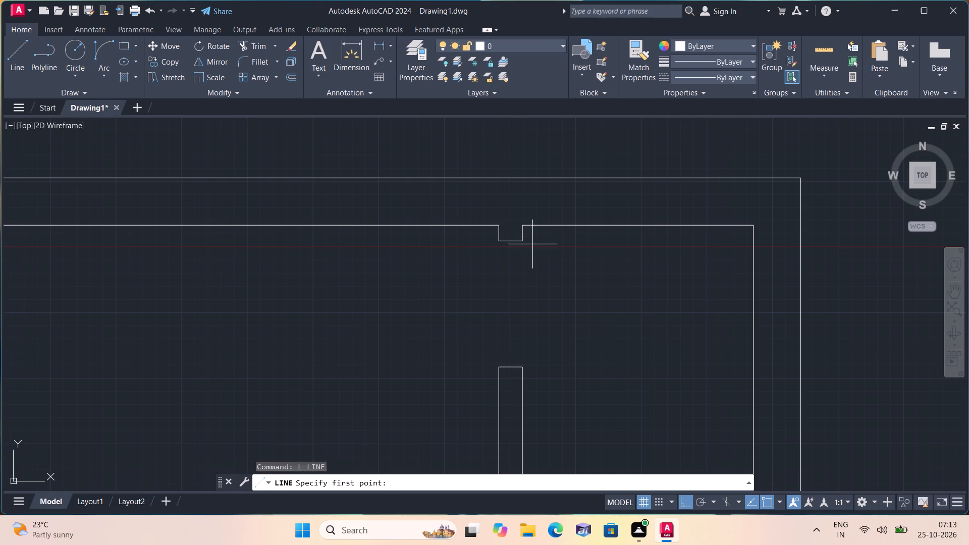
left_click(526, 241)
type("2'")
key("space")
key("Escape")
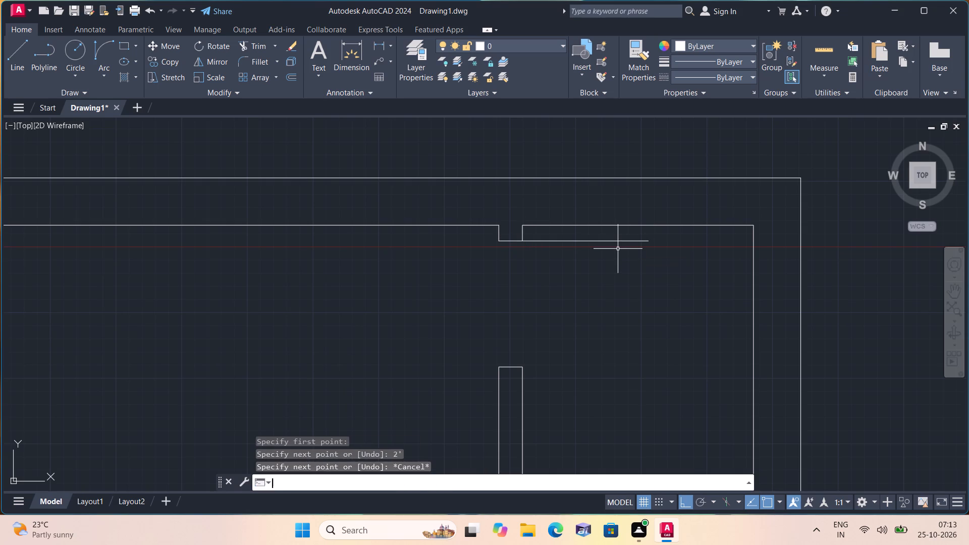
Draw the door swing as a Start, End, Direction arc from the leaf's free end to the lower jamb's inner corner.
left_click(102, 79)
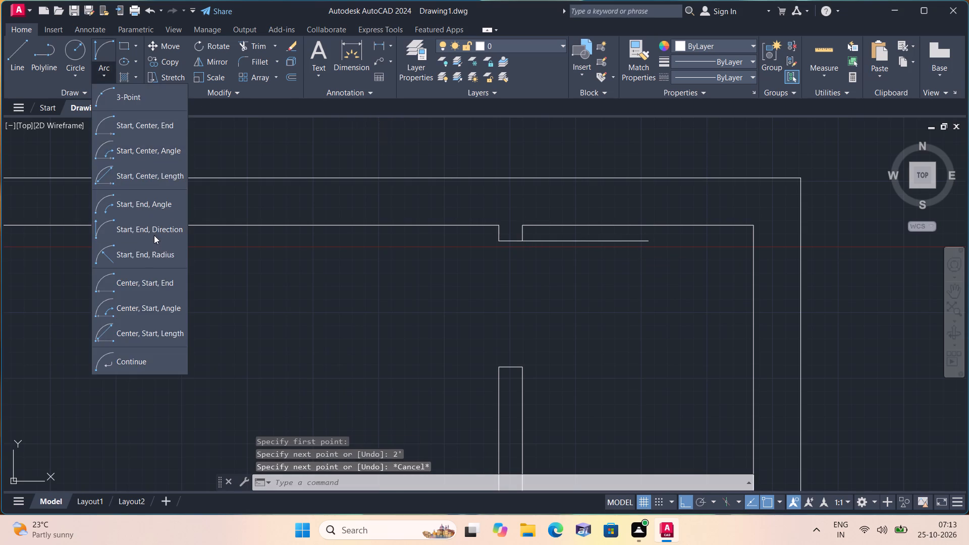
left_click(153, 230)
left_click(651, 240)
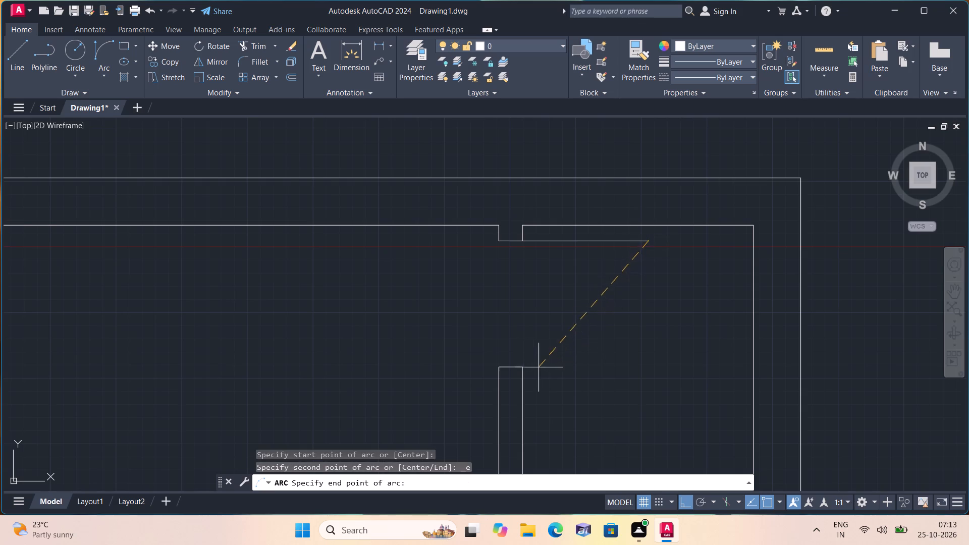
left_click(523, 368)
left_click(614, 362)
scroll(608, 398, "down", 1)
middle_click_drag(605, 424, 576, 348)
scroll(605, 424, "down", 1)
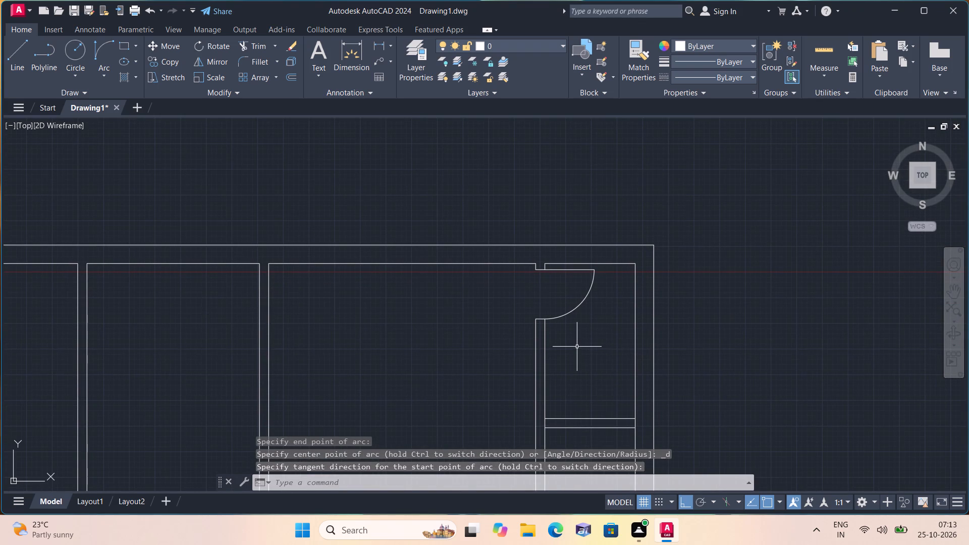
Draw a 2" line from the lower small room's bottom-right corner along the partition, continuing across its thickness as the right jamb.
scroll(577, 347, "down", 1)
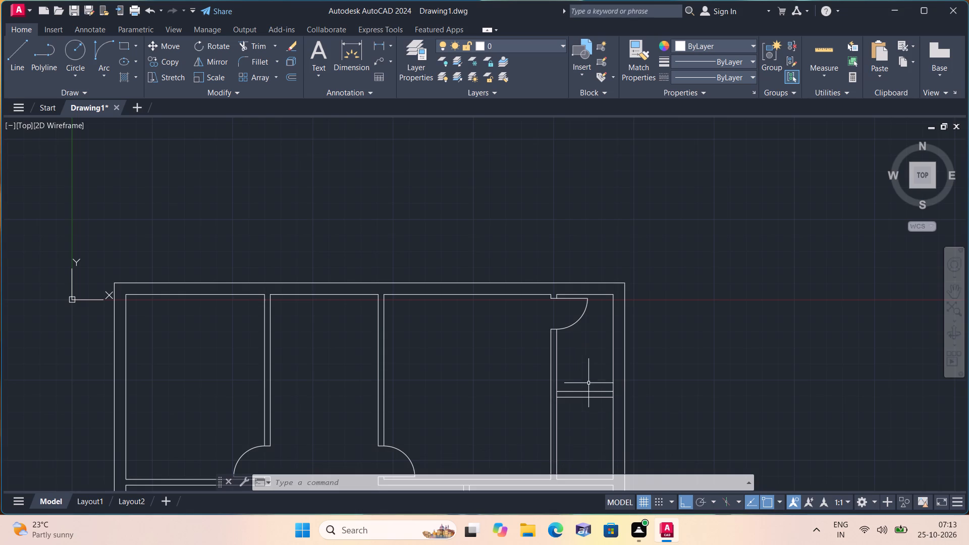
middle_click_drag(587, 382, 572, 347)
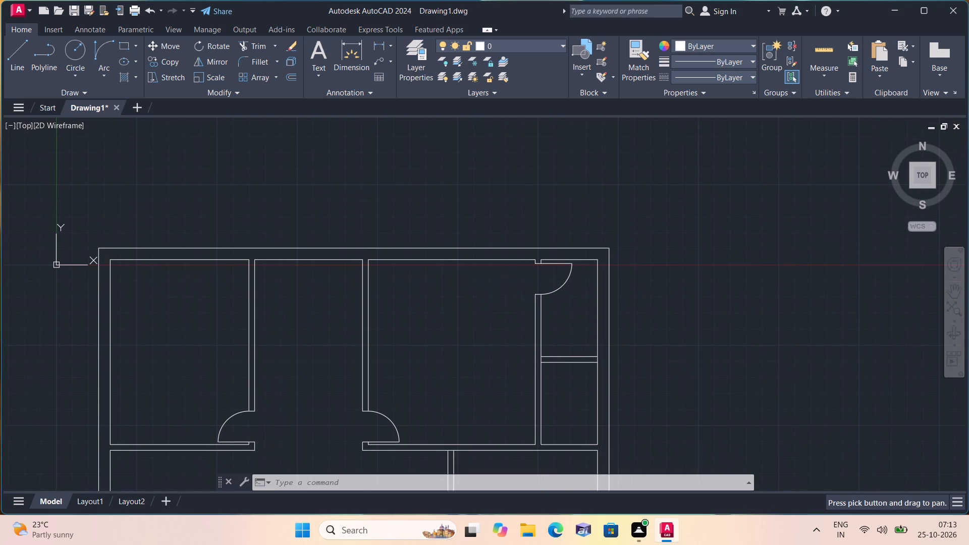
type("l")
key("space")
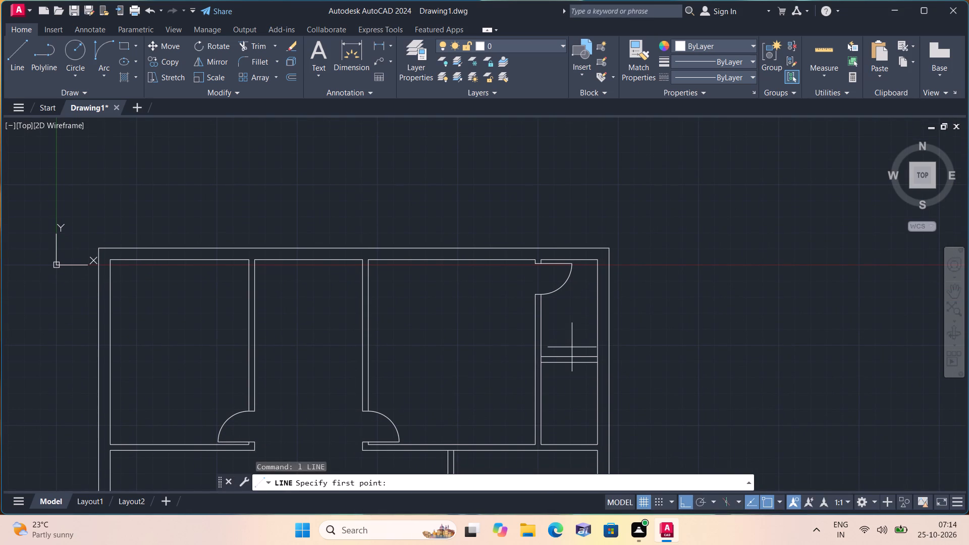
middle_click_drag(582, 410, 565, 354)
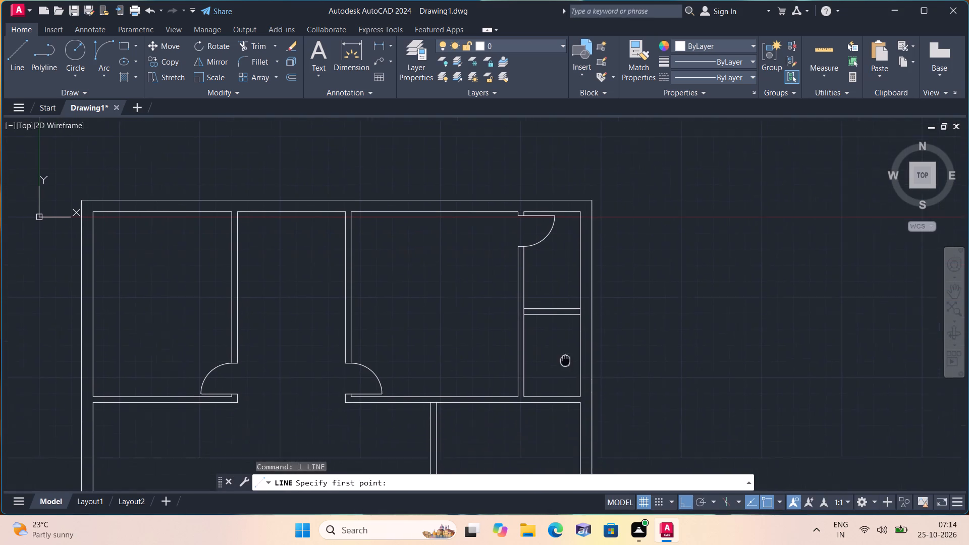
middle_click_drag(565, 354, 565, 326)
scroll(572, 347, "up", 1)
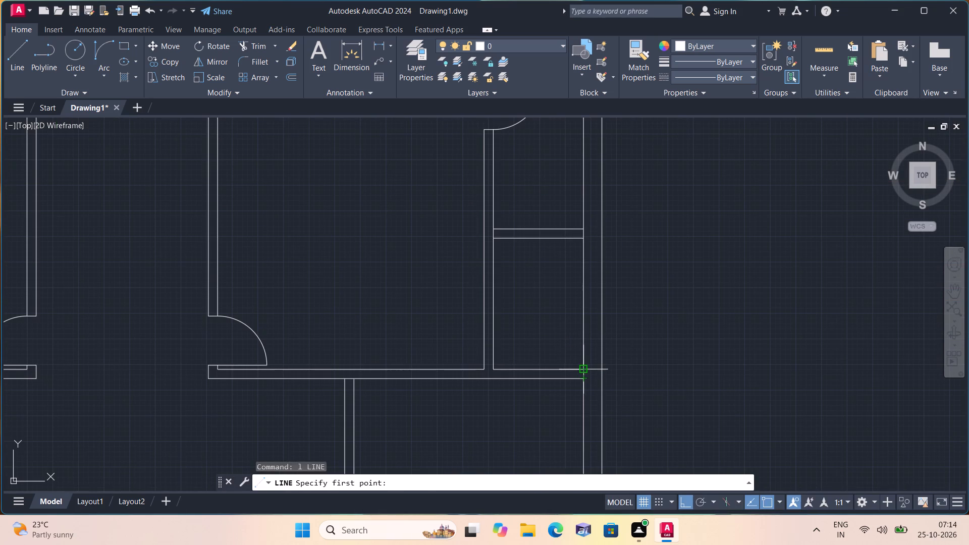
left_click(587, 367)
type("2\"")
key("space")
scroll(562, 373, "up", 2)
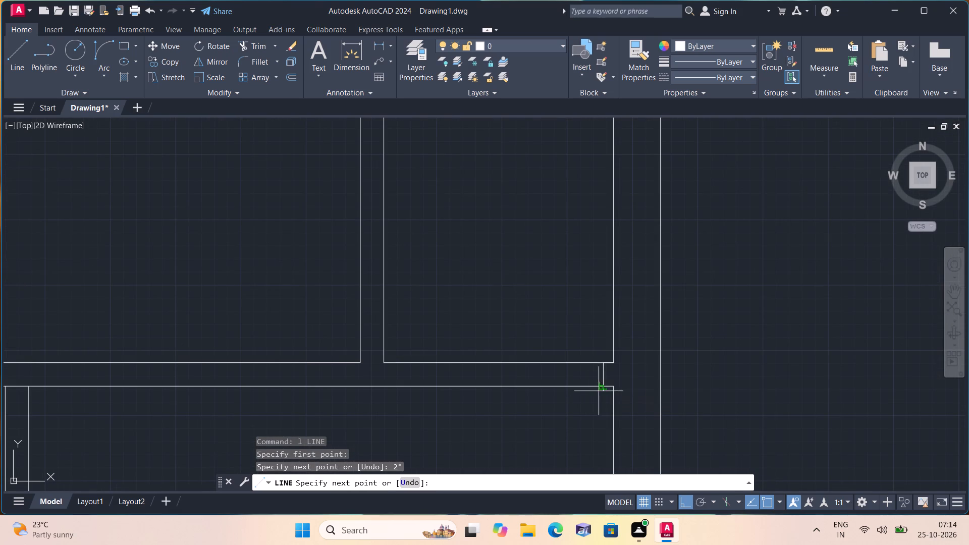
left_click(605, 388)
Continue the line 2' along the partition's lower face and back across its thickness as the left jamb.
type("2'")
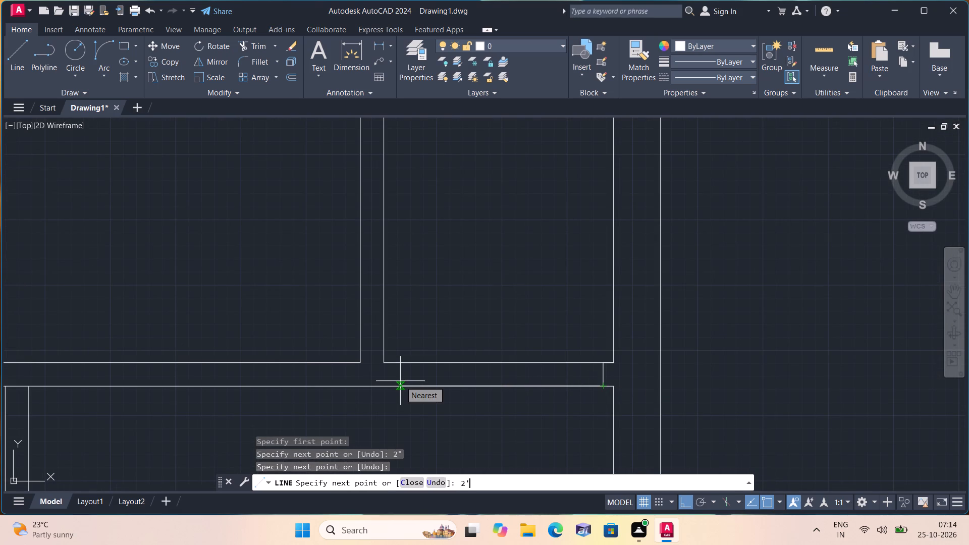
key("space")
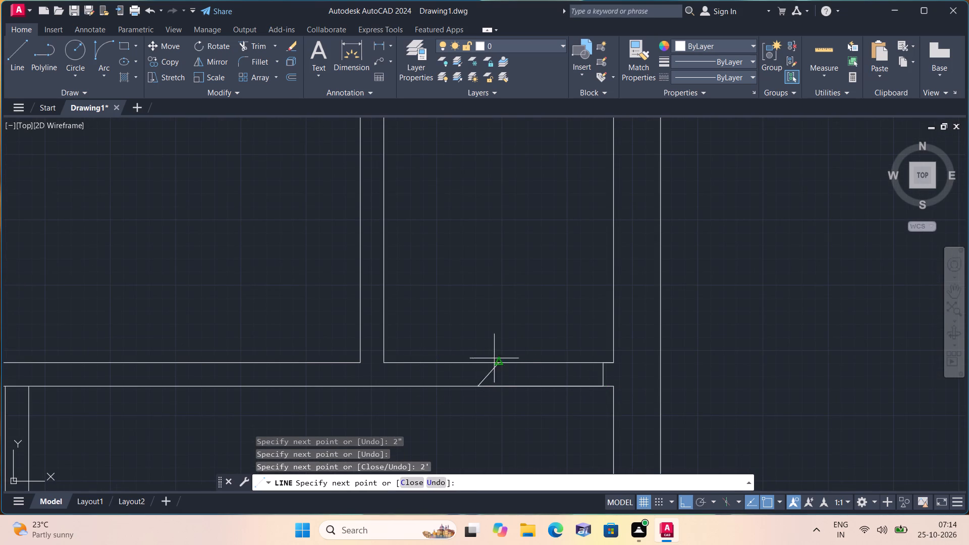
left_click(479, 362)
key("space")
Trim both partition lines between the two jambs to open the lower small room's doorway.
type("trim")
key("space")
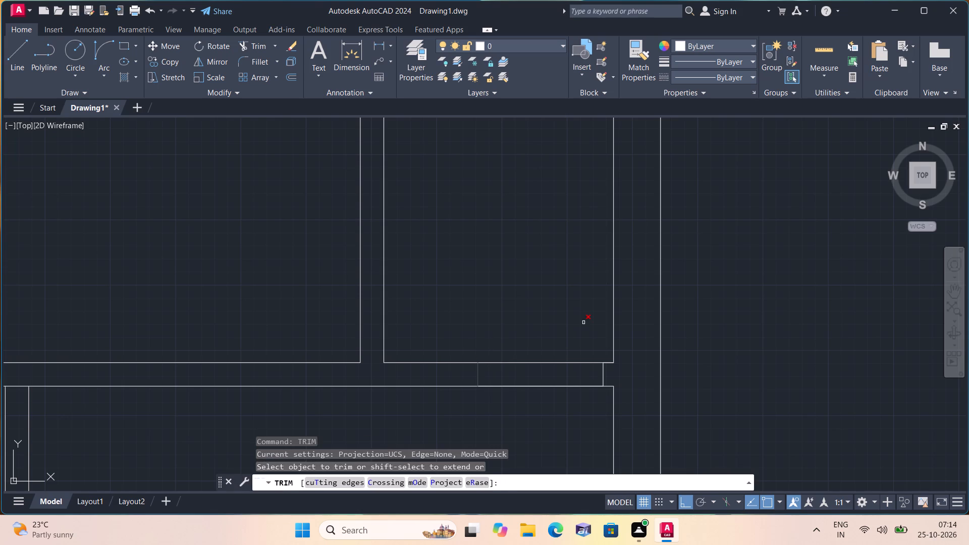
left_click_drag(581, 323, 545, 368)
left_click_drag(545, 368, 550, 442)
scroll(603, 374, "up", 1)
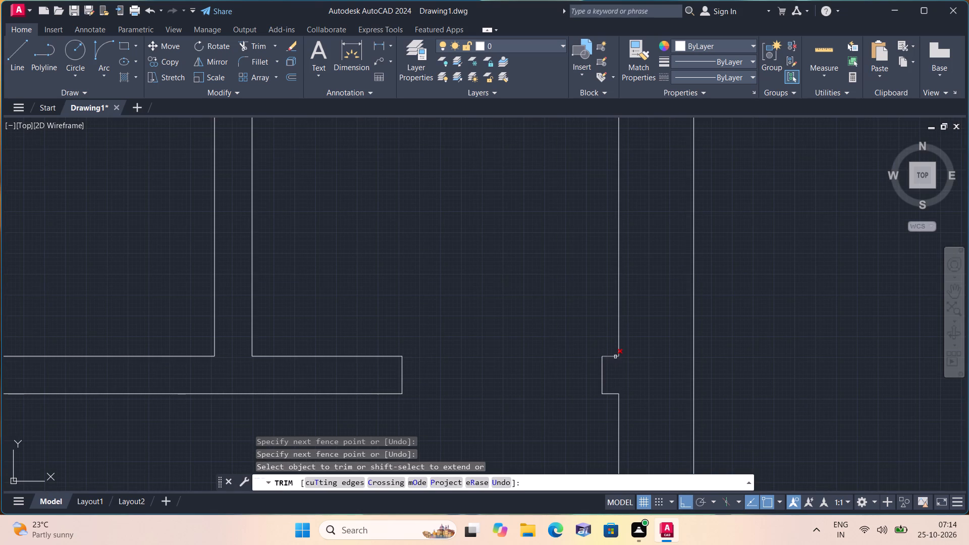
left_click(615, 355)
key("space")
Draw a 2' door leaf line vertically from the right jamb's upper end into the lower small room.
type("l")
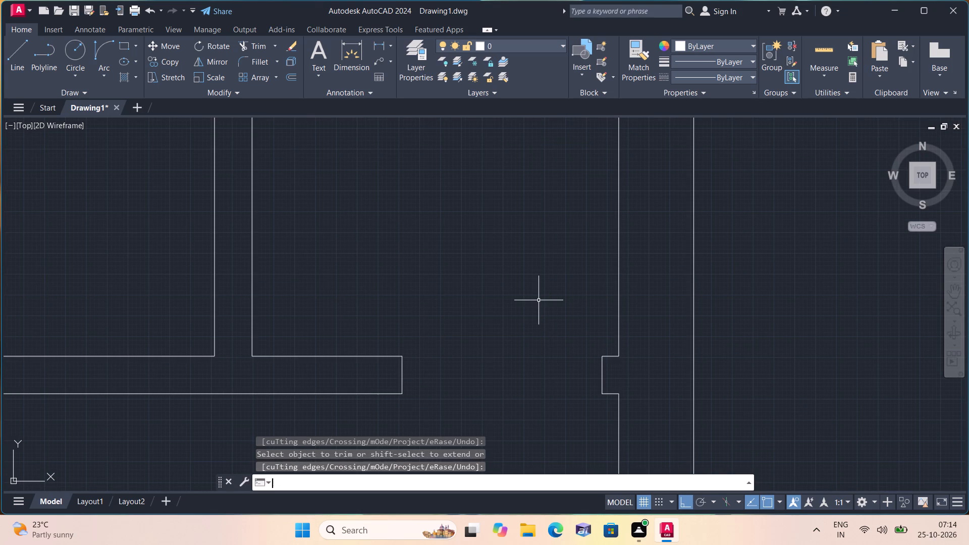
key("space")
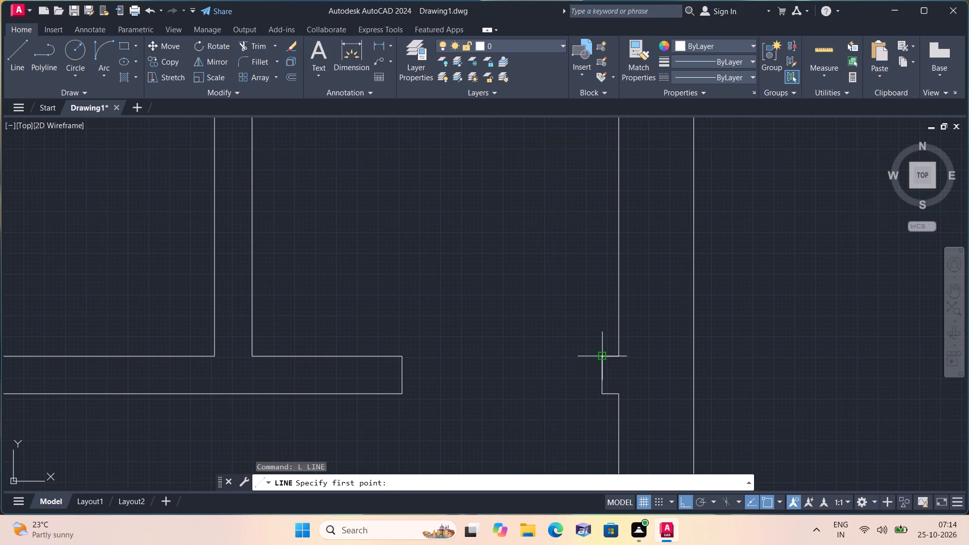
left_click(602, 357)
type("2'")
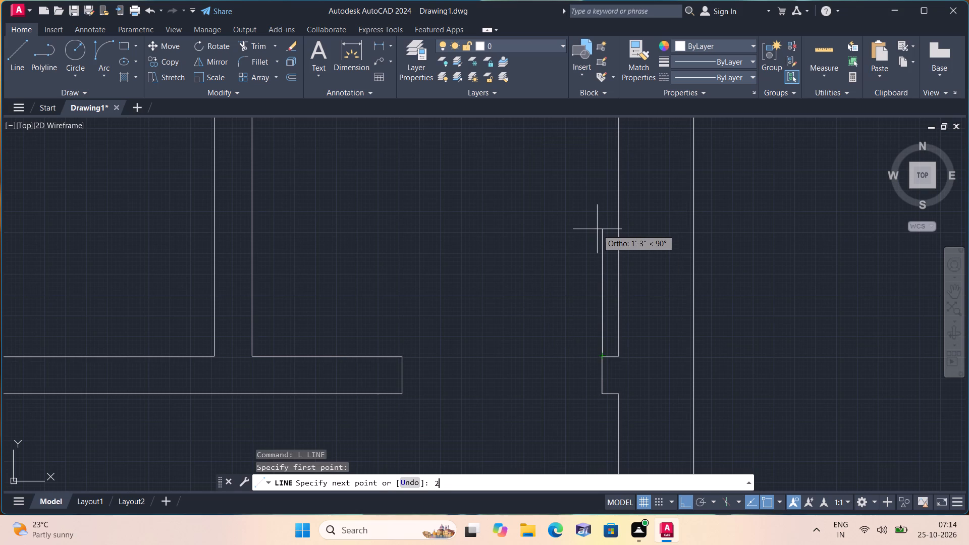
key("space")
key("Escape")
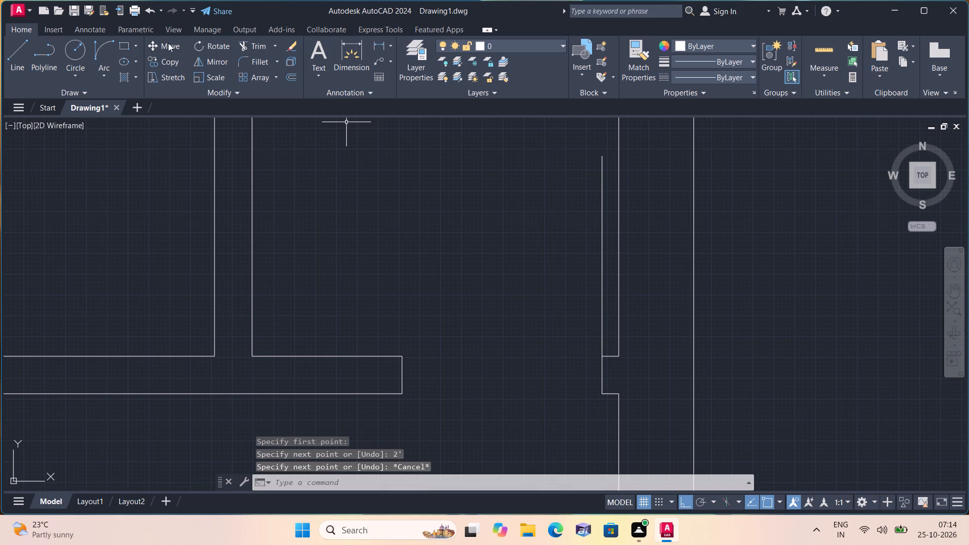
Draw the door swing as a Start, End, Direction arc from the leaf's free end to the left jamb's upper corner.
left_click(104, 78)
left_click(157, 225)
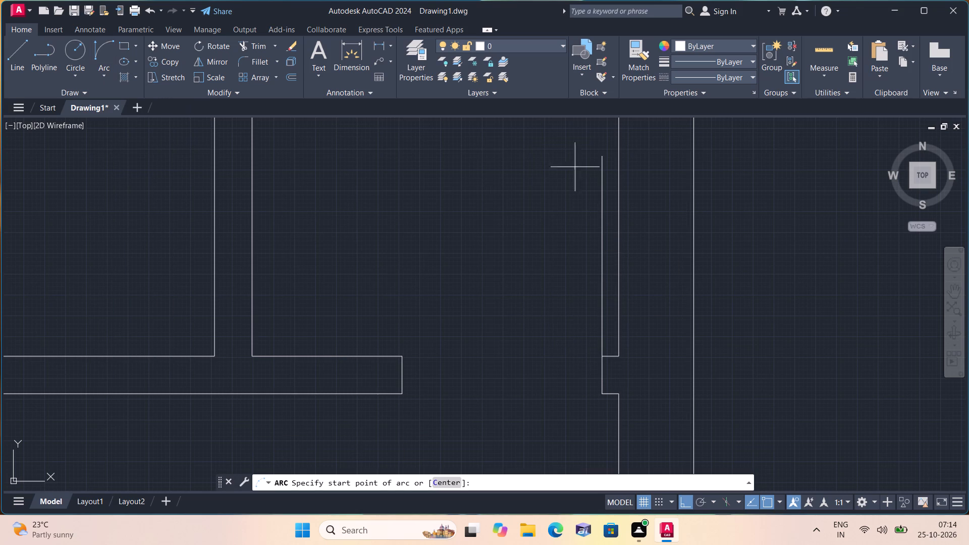
left_click(602, 155)
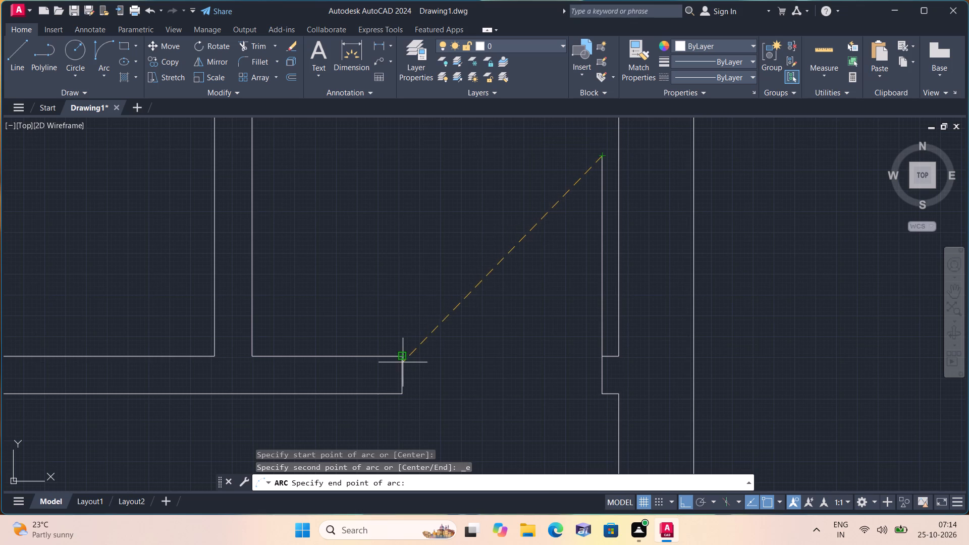
left_click(400, 353)
left_click(368, 286)
Trim the wall-face segments at both ends of the partition between the two small right-hand rooms.
scroll(368, 286, "down", 4)
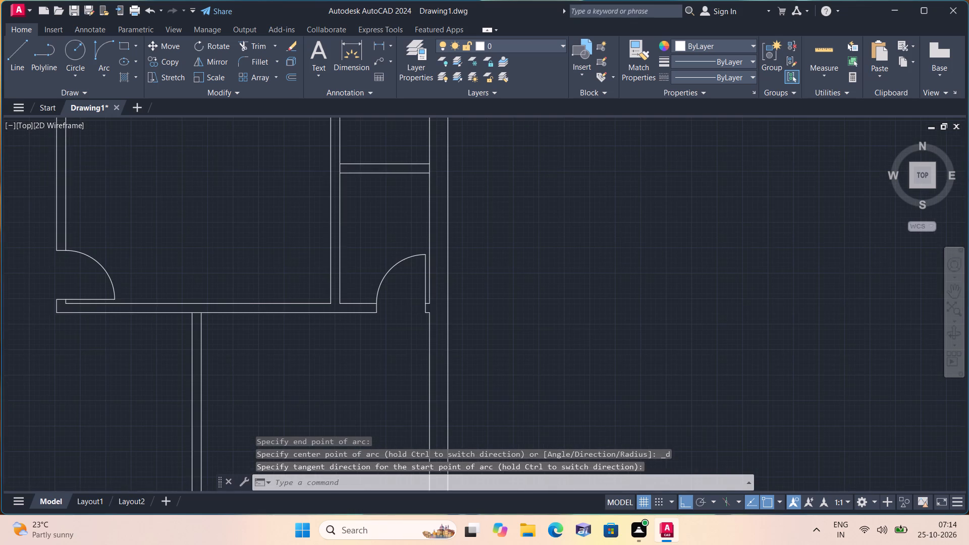
scroll(368, 286, "down", 1)
type("trim")
key("space")
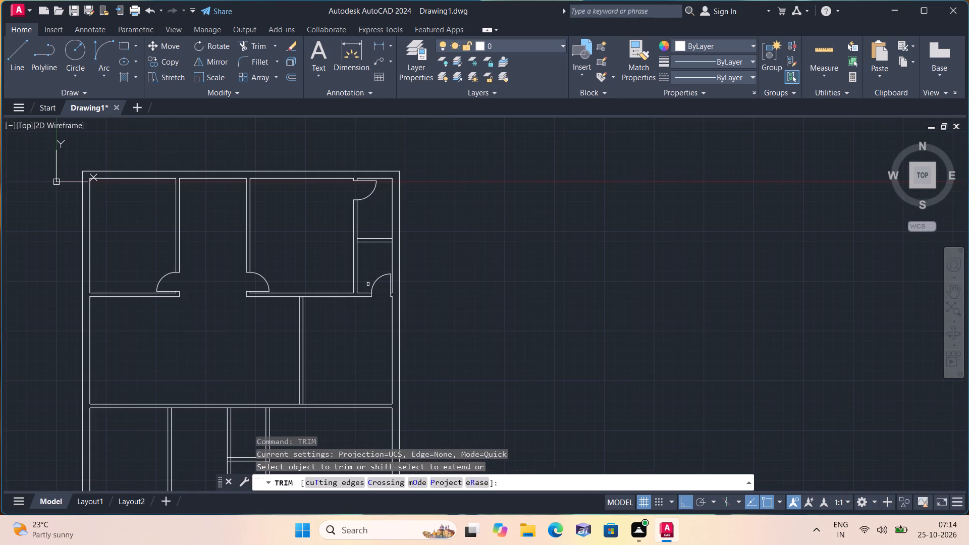
scroll(366, 254, "up", 3)
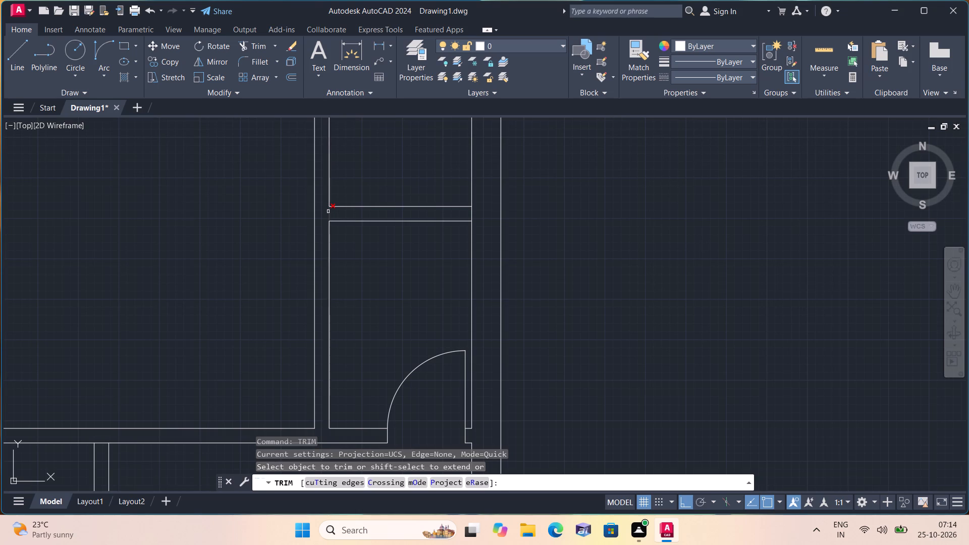
left_click(328, 211)
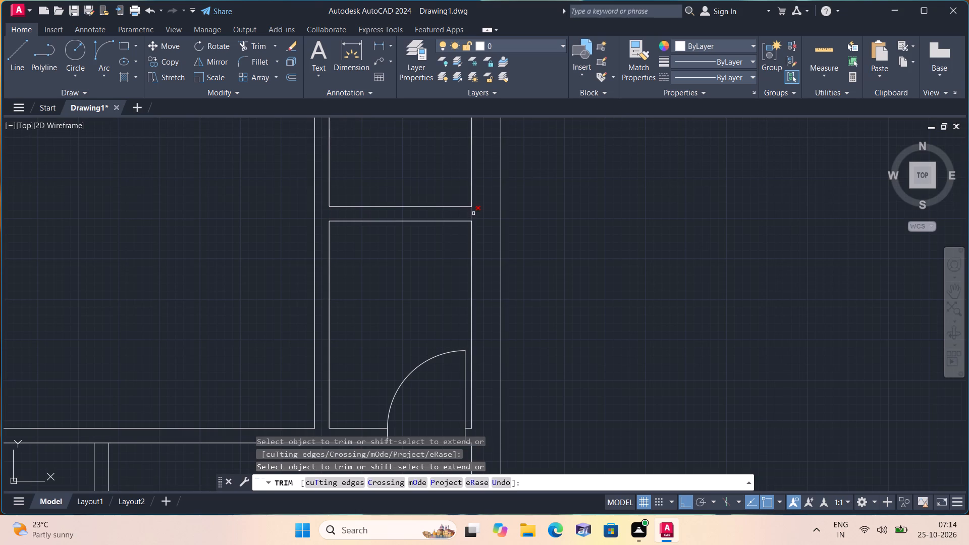
left_click(473, 213)
Trim the horizontal wall-face segments at the upper and lower junctions of the vertical partition between the two middle-row rooms.
scroll(491, 212, "down", 3)
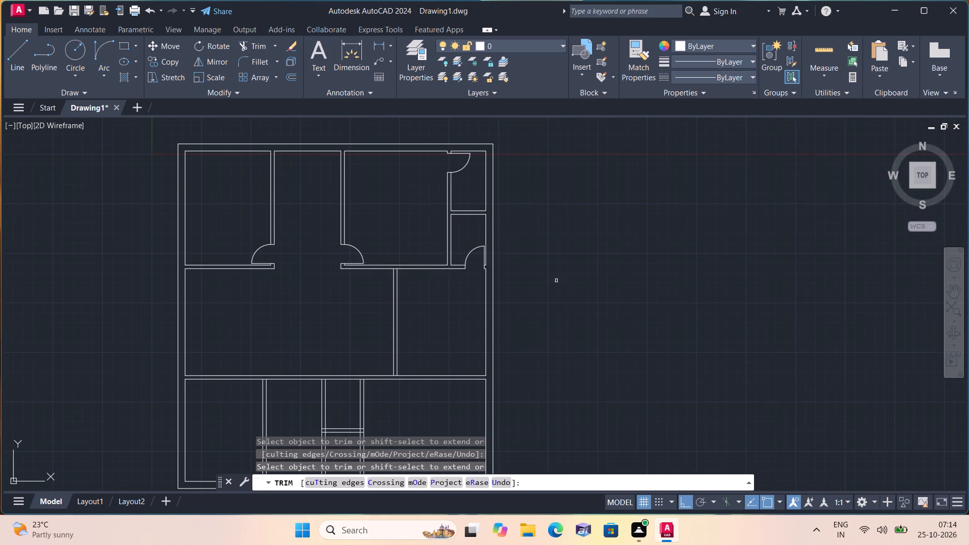
scroll(376, 270, "up", 2)
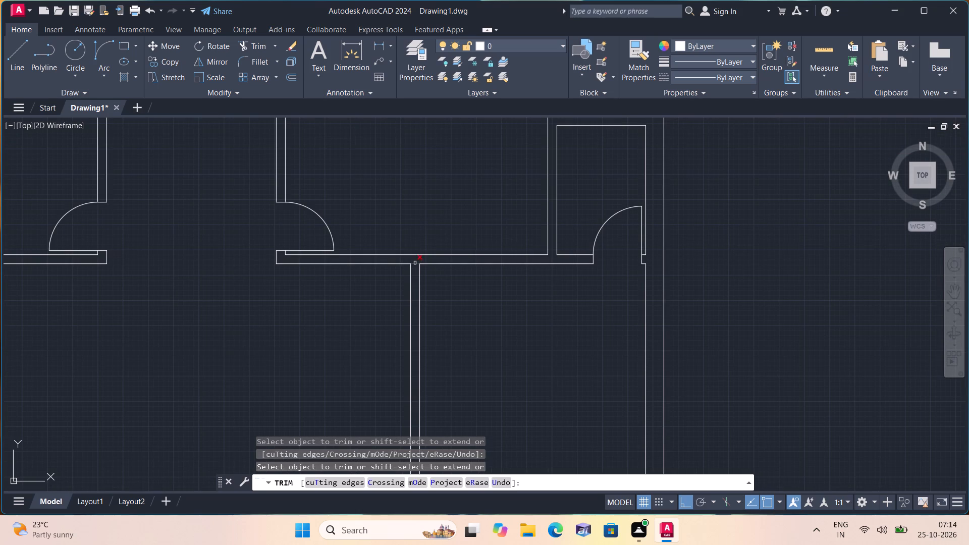
left_click(415, 262)
scroll(446, 299, "down", 2)
middle_click_drag(464, 347, 455, 273)
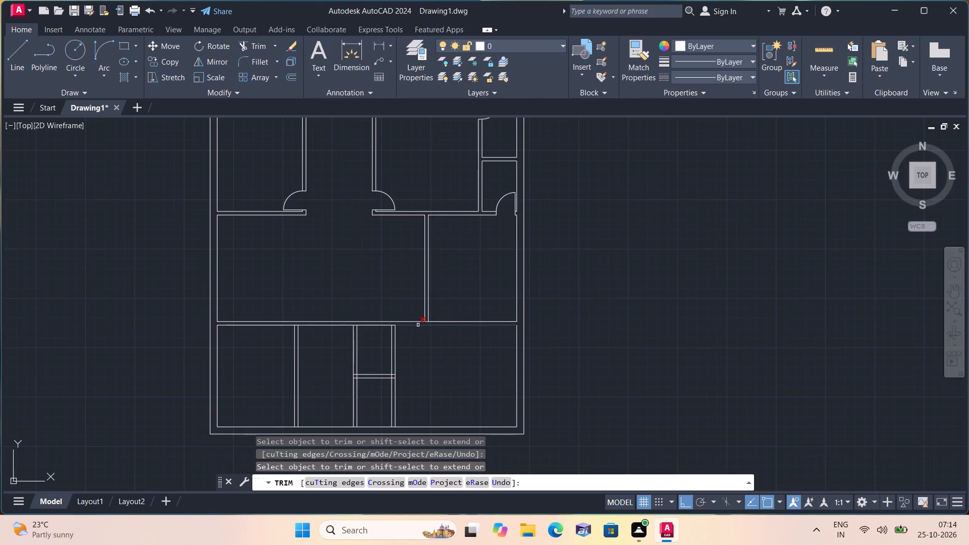
scroll(418, 324, "up", 2)
left_click(437, 320)
Trim the overlapping lines at both ends of the short horizontal partition between the bottom row's two small rooms.
scroll(440, 277, "down", 1)
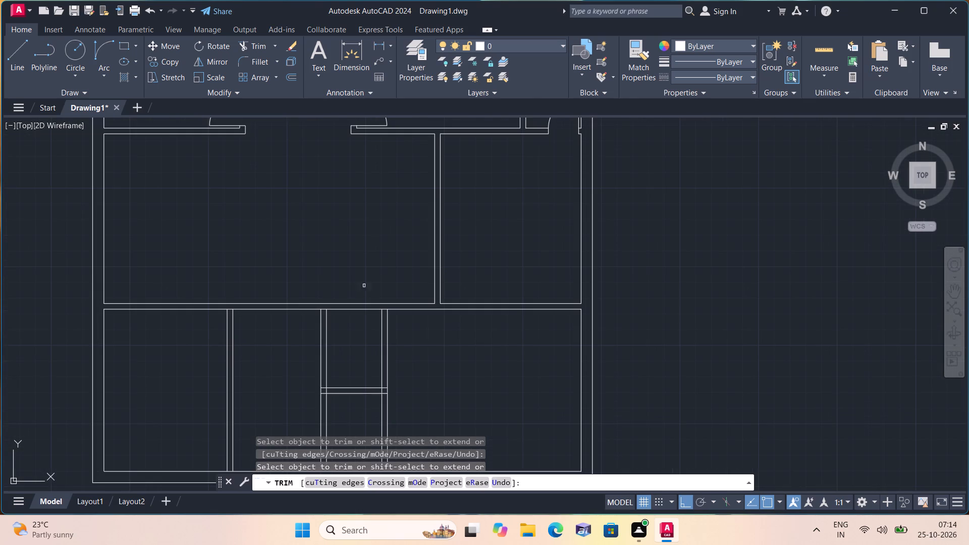
middle_click_drag(449, 361, 400, 250)
scroll(260, 298, "up", 2)
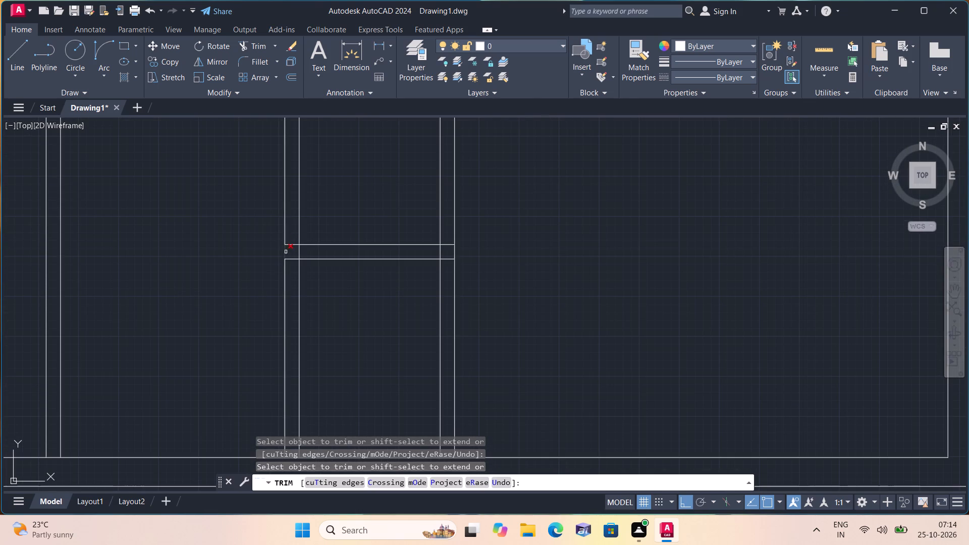
left_click(291, 242)
left_click(287, 270)
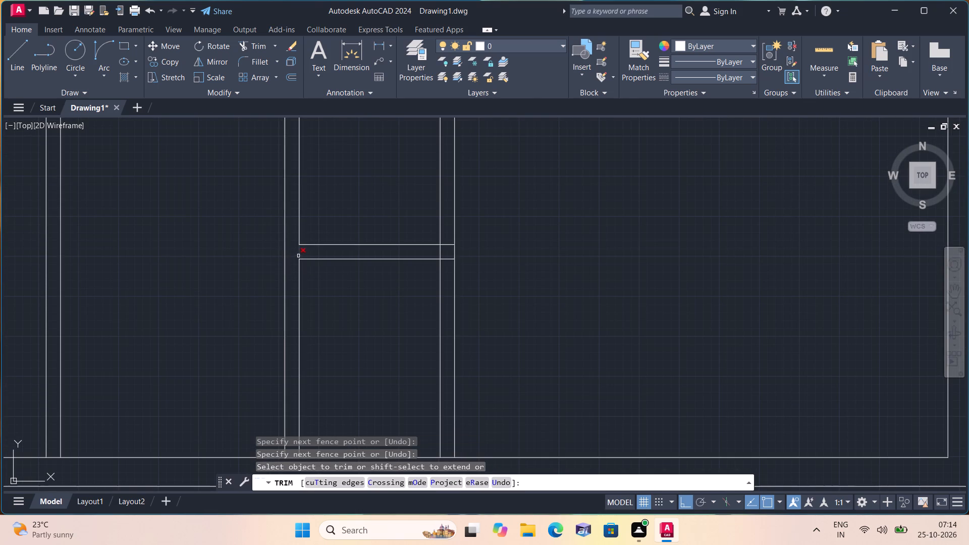
left_click(299, 256)
left_click(442, 256)
left_click(438, 255)
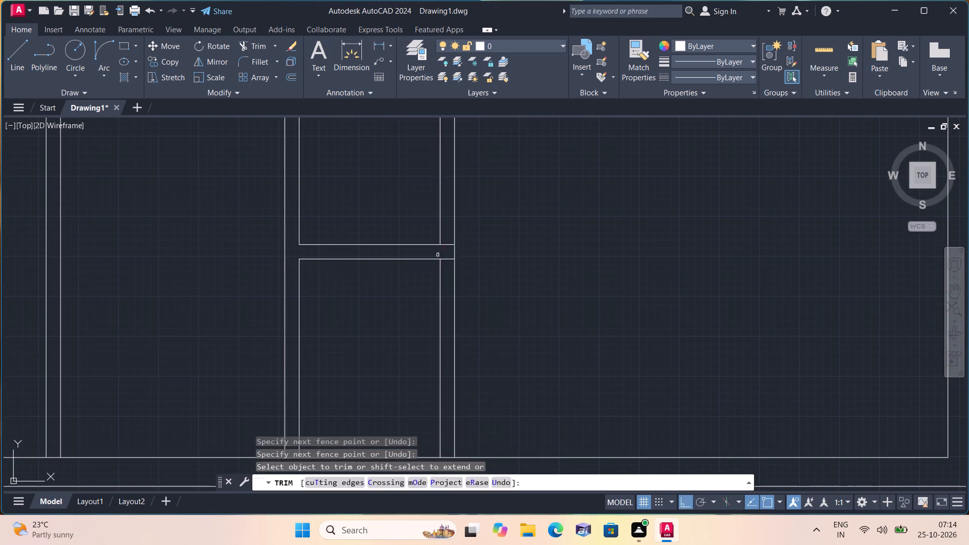
left_click(449, 244)
left_click(449, 259)
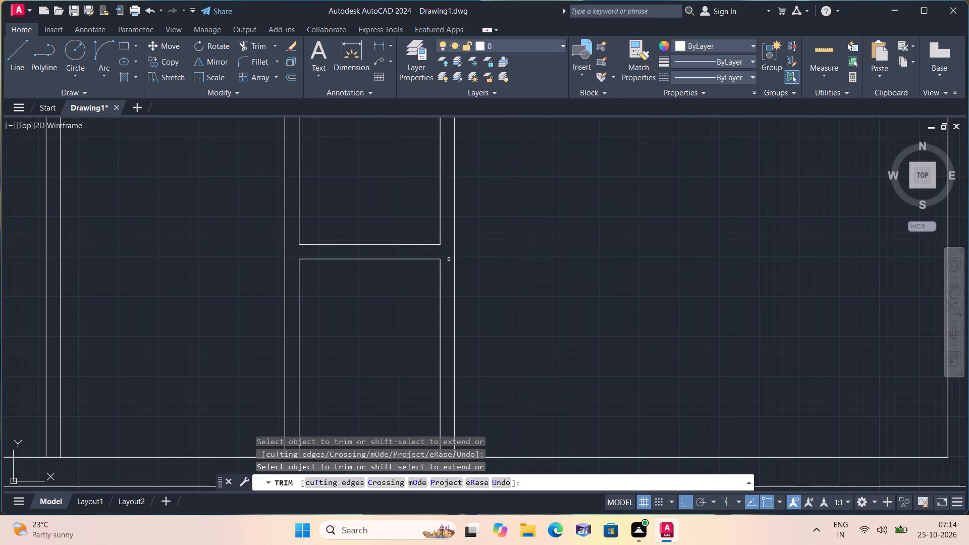
scroll(441, 261, "down", 1)
scroll(504, 312, "down", 1)
scroll(327, 338, "down", 1)
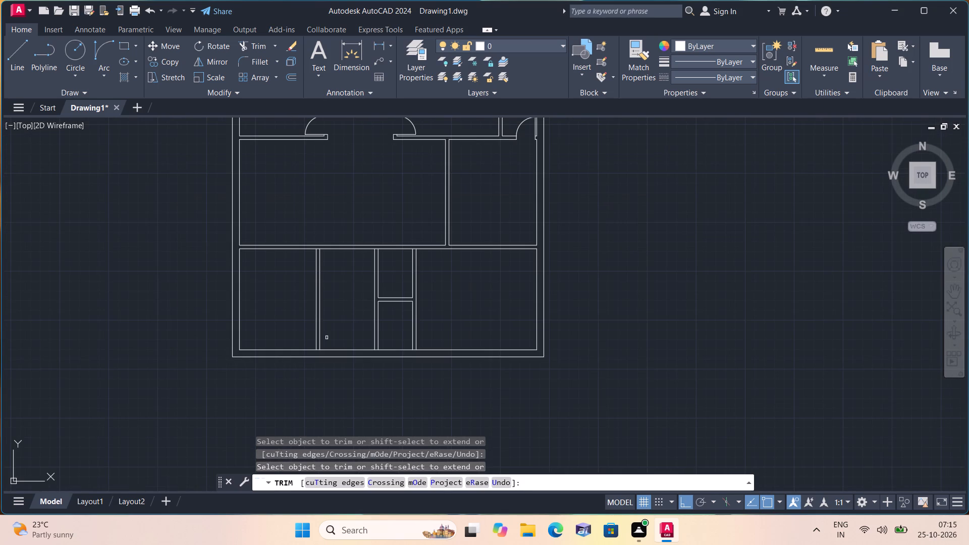
key("Escape")
Draw the door opening outline on the middle-row vertical partition, starting 2" below its upper wall junction and 2' long, with jambs across both faces.
type("l")
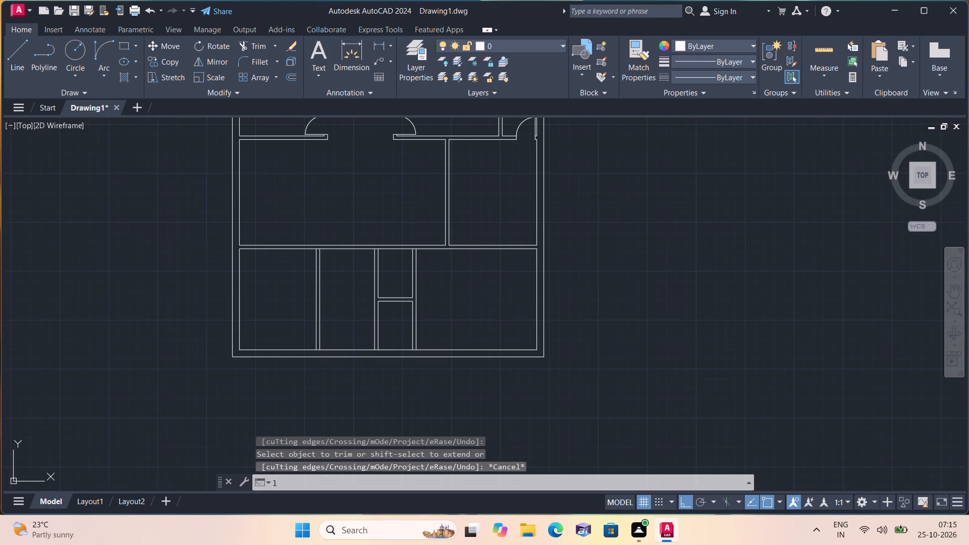
key("space")
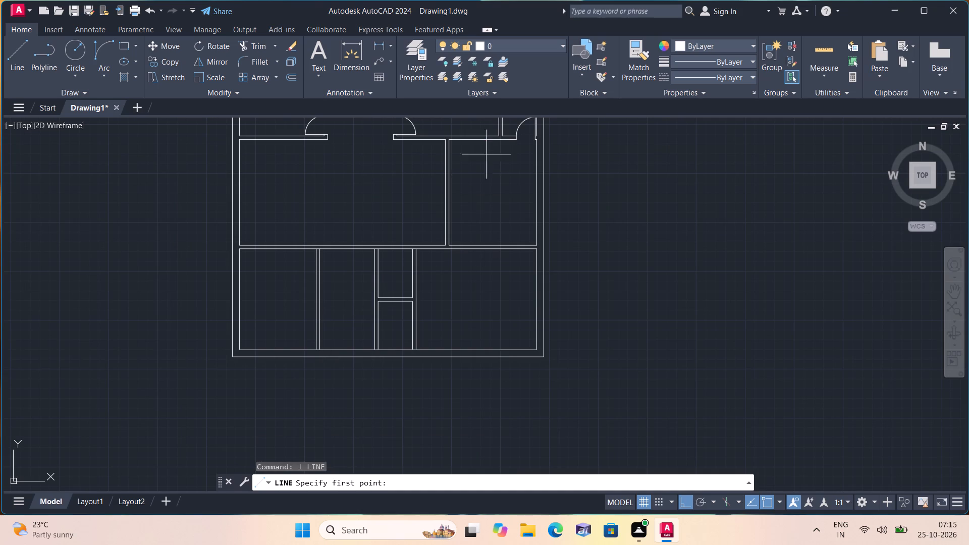
scroll(471, 155, "up", 1)
middle_click_drag(471, 158, 462, 251)
scroll(470, 159, "down", 1)
scroll(462, 251, "up", 1)
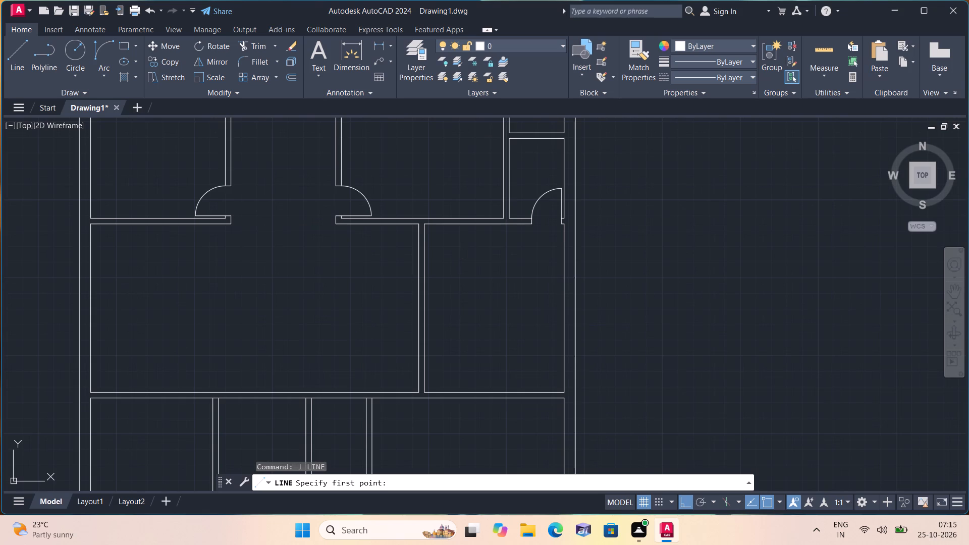
scroll(435, 232, "up", 2)
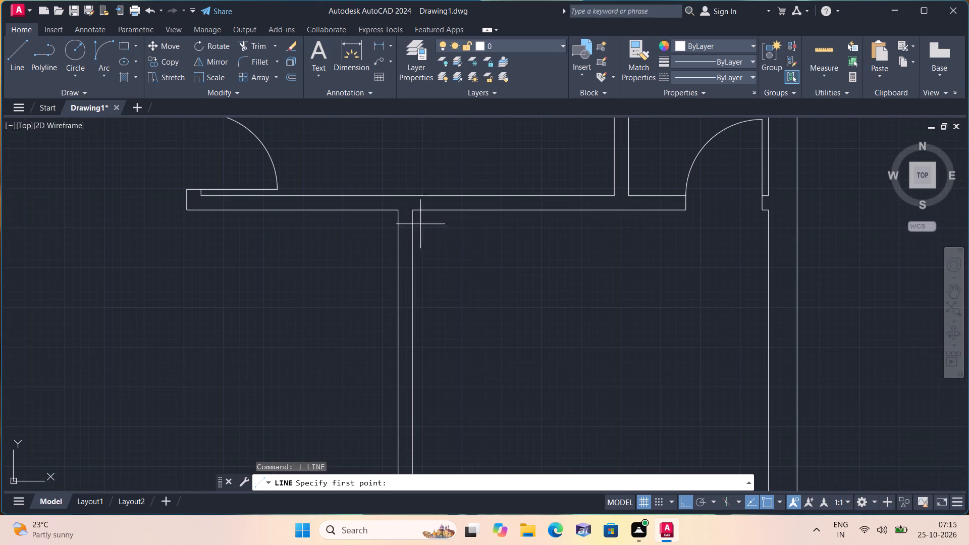
left_click(413, 209)
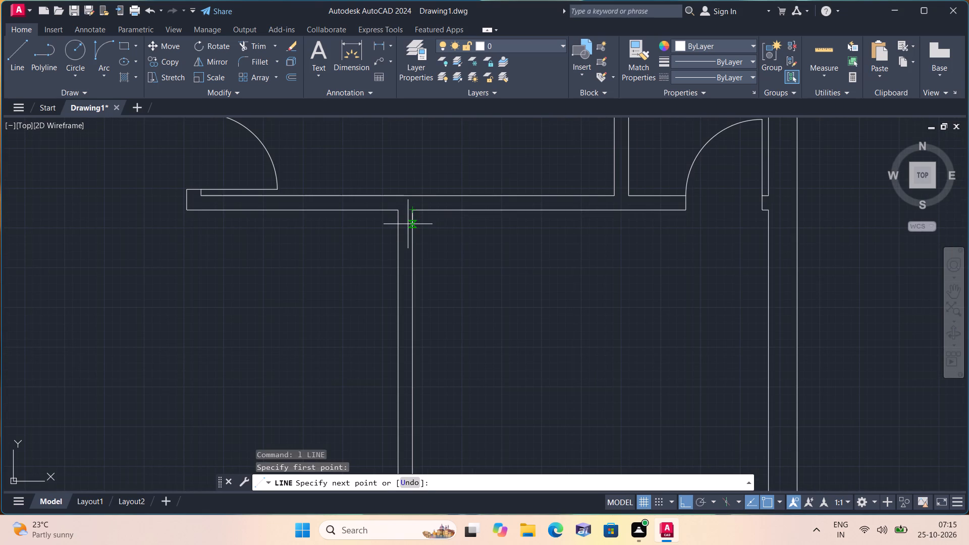
type("2\"")
key("space")
scroll(393, 234, "up", 2)
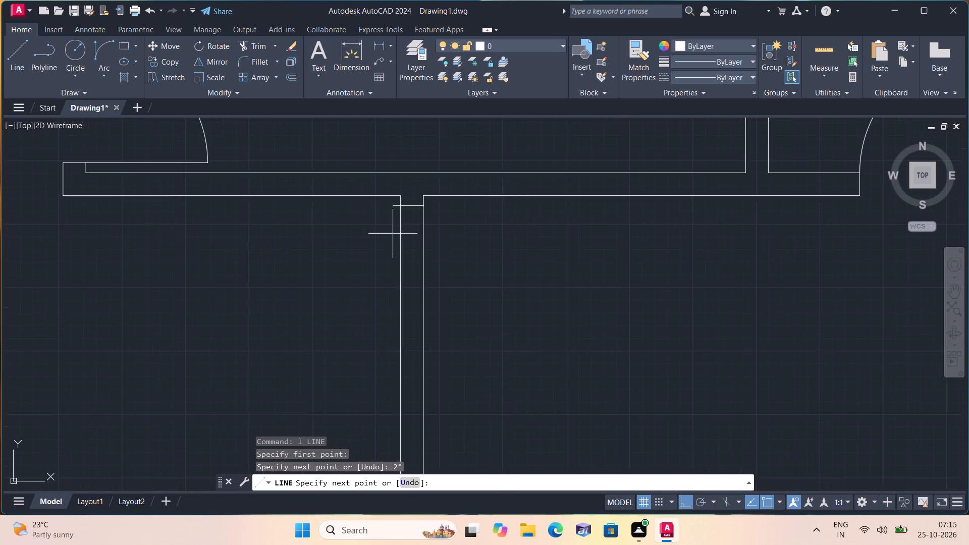
scroll(393, 234, "up", 1)
left_click(413, 160)
type("2'")
key("space")
scroll(414, 322, "down", 2)
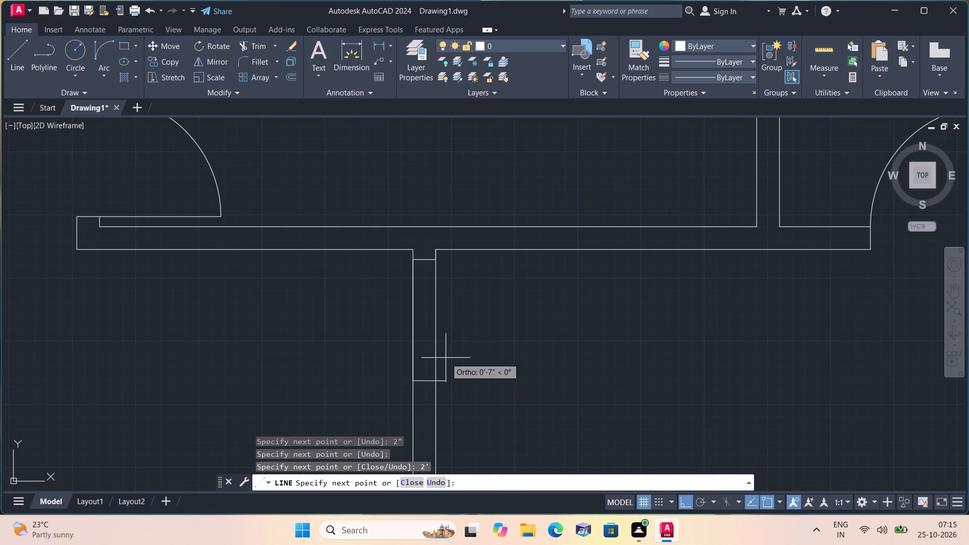
left_click(438, 378)
key("space")
Trim the partition's wall-face lines between the two new jambs to open the doorway.
type("trim")
key("space")
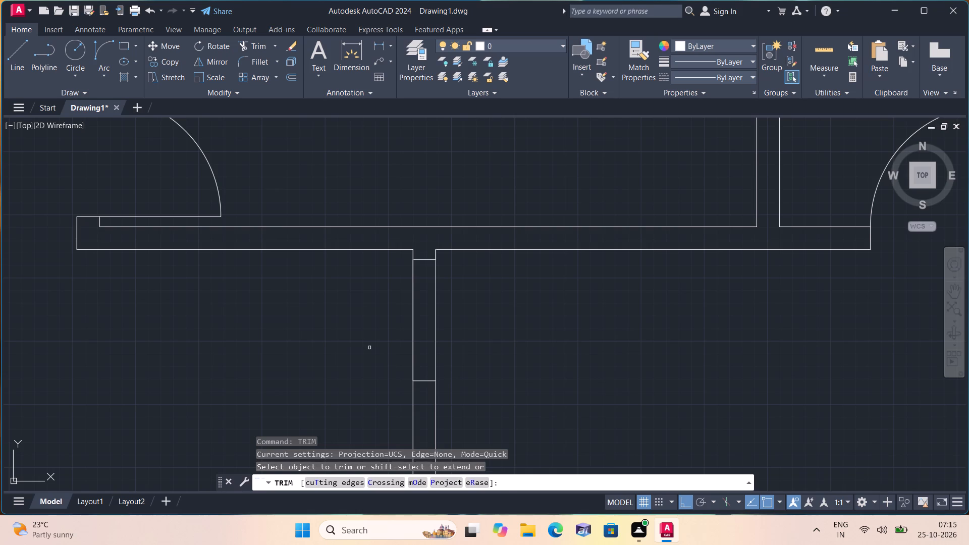
left_click_drag(367, 345, 372, 344)
left_click(588, 338)
scroll(442, 263, "up", 1)
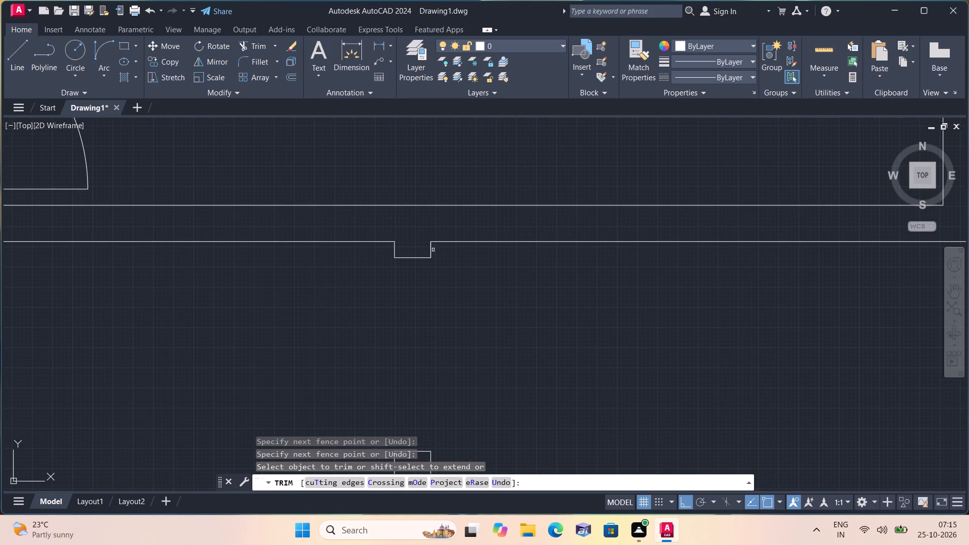
left_click(430, 246)
key("space")
Draw a 2' horizontal door leaf from the upper jamb's right corner into the right-hand middle room.
type("l")
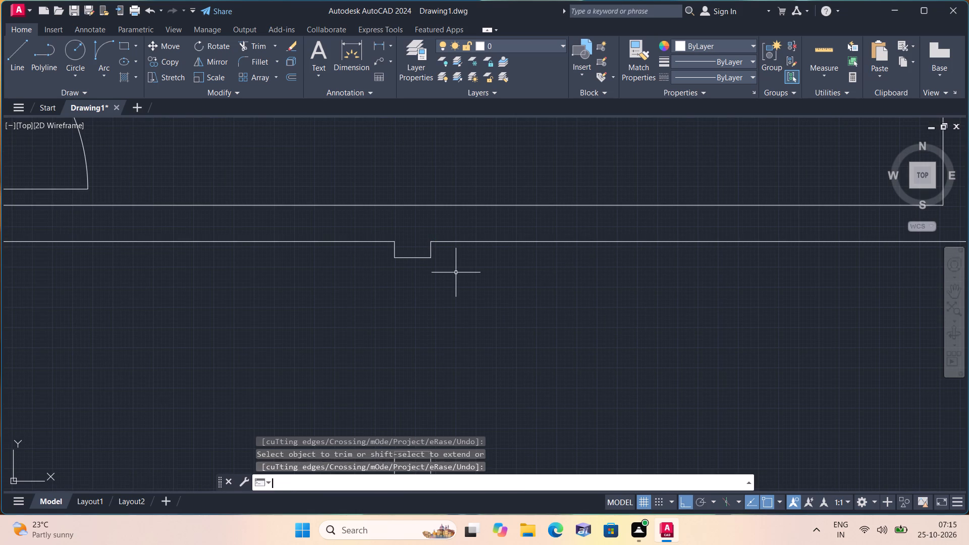
key("space")
left_click(428, 256)
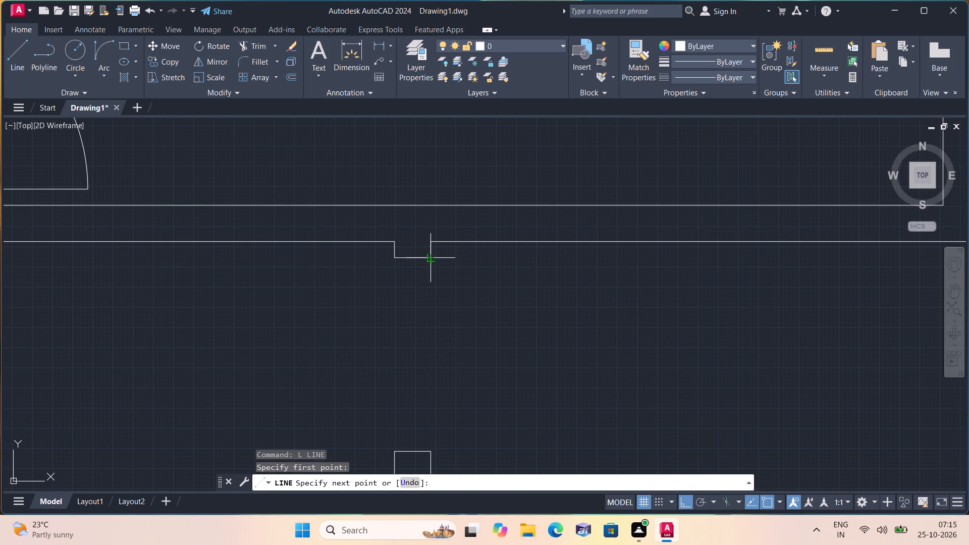
type("2'")
key("space")
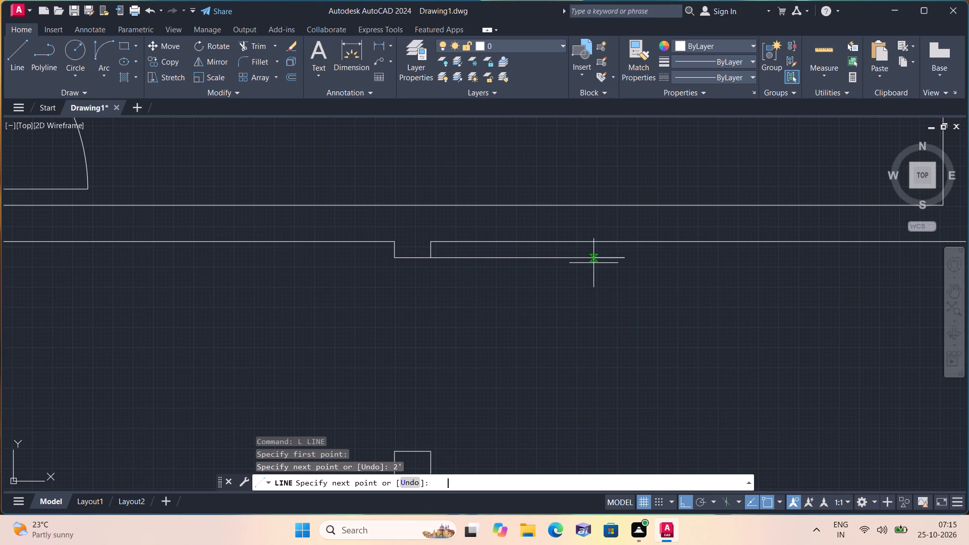
key("Escape")
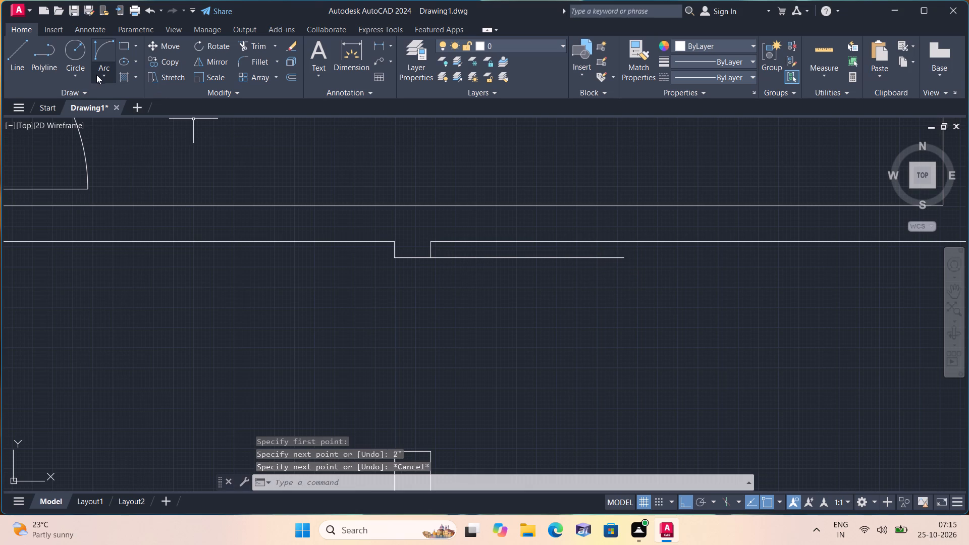
Draw the door swing as a Start, End, Direction arc from the leaf's free end to the lower jamb's right corner.
left_click(98, 75)
left_click(151, 224)
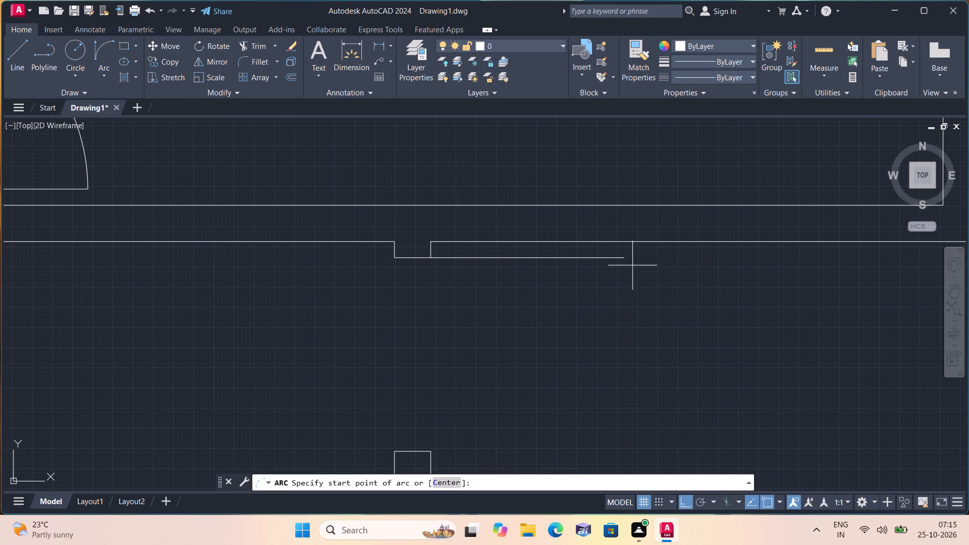
left_click(627, 256)
middle_click_drag(459, 411, 454, 398)
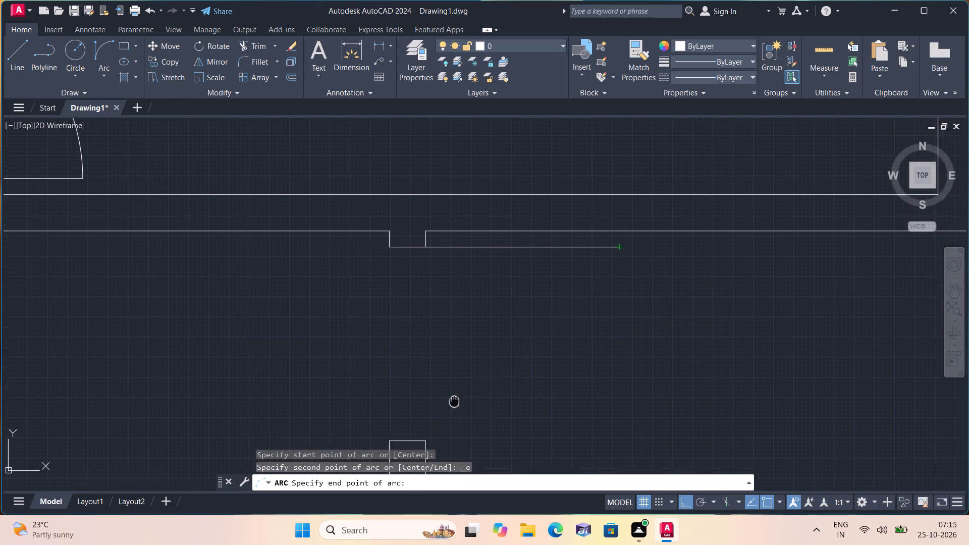
middle_click_drag(454, 398, 445, 336)
left_click(418, 374)
left_click(447, 371)
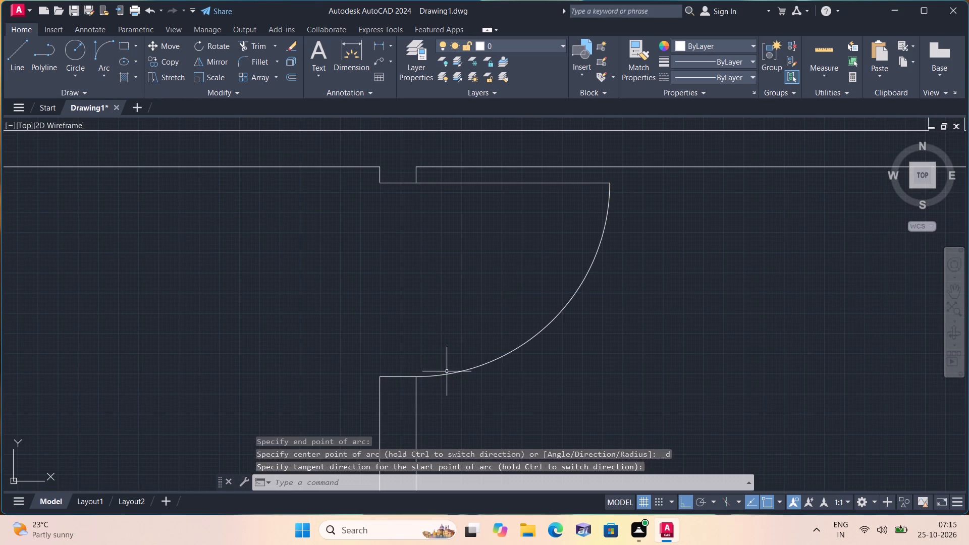
Draw a jamb across the bottom row's upper wall, 6" left of the leftmost vertical partition, and erase the 6" guide line.
scroll(343, 290, "down", 5)
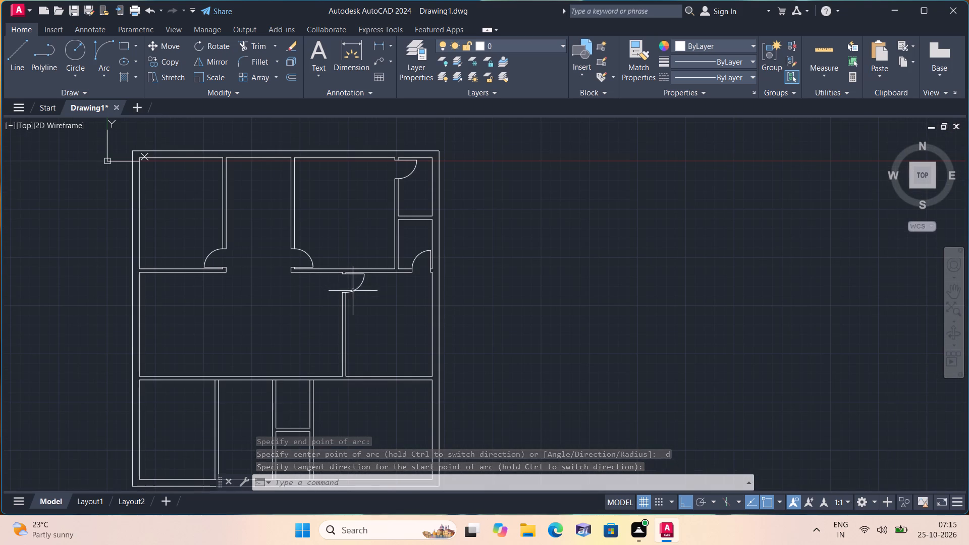
middle_click_drag(350, 290, 414, 137)
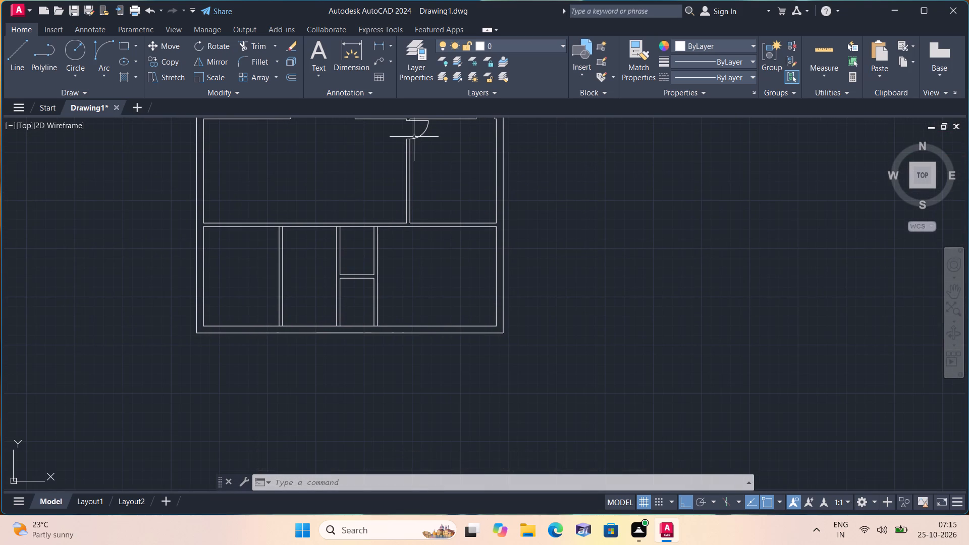
scroll(256, 231, "up", 1)
type("l")
key("space")
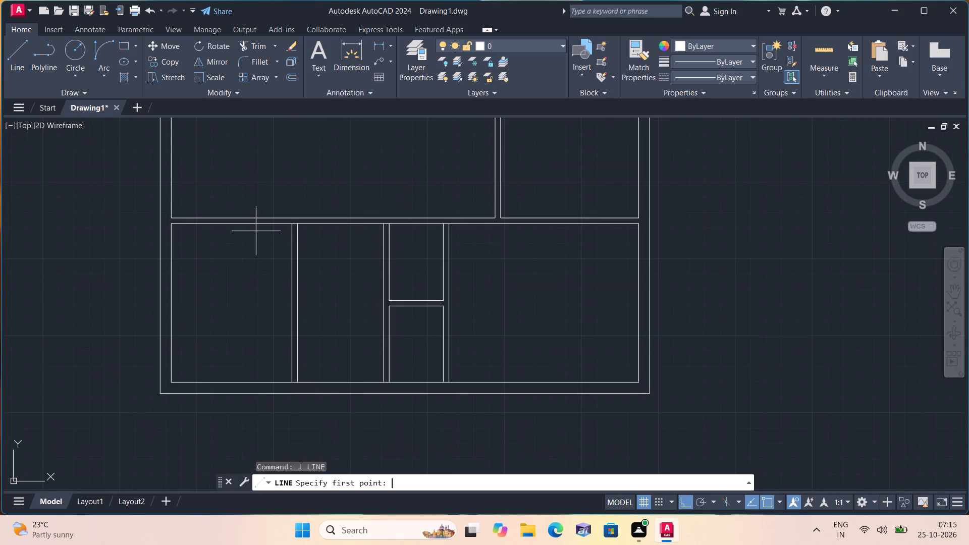
scroll(266, 224, "up", 2)
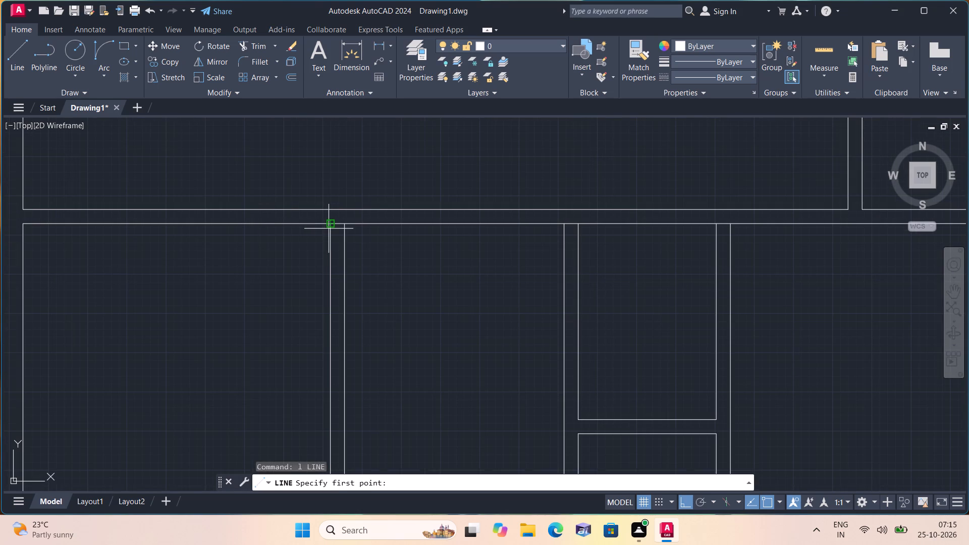
left_click(330, 221)
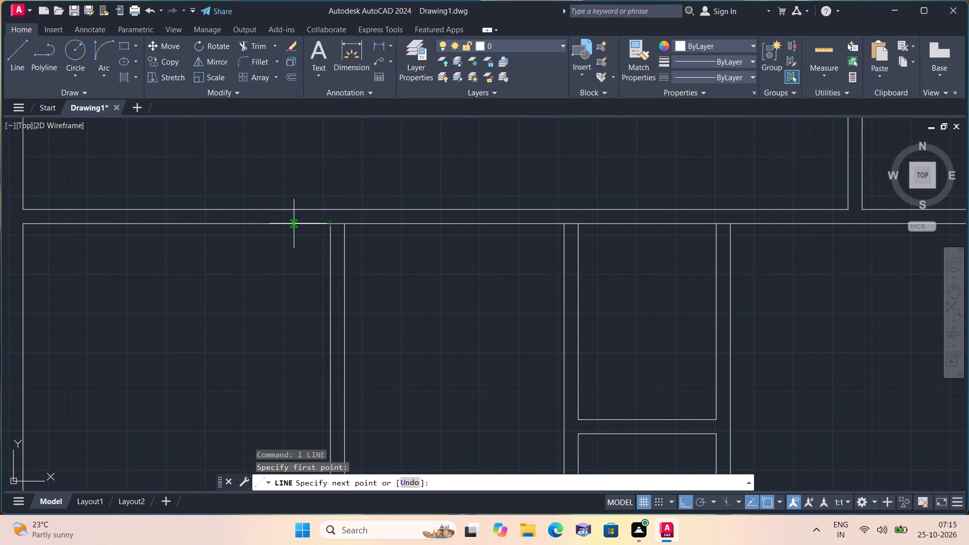
type("6\"")
key("space")
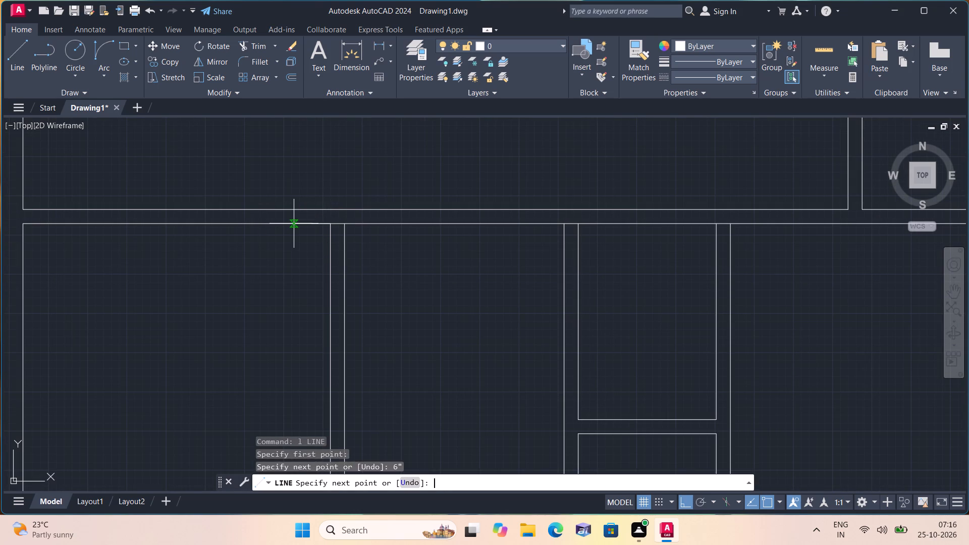
scroll(284, 231, "up", 2)
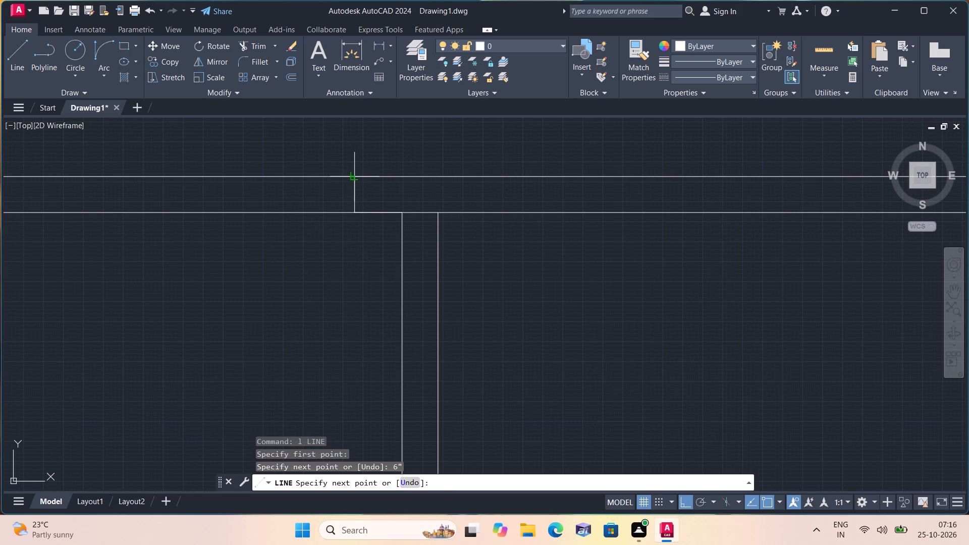
left_click(354, 174)
key("space")
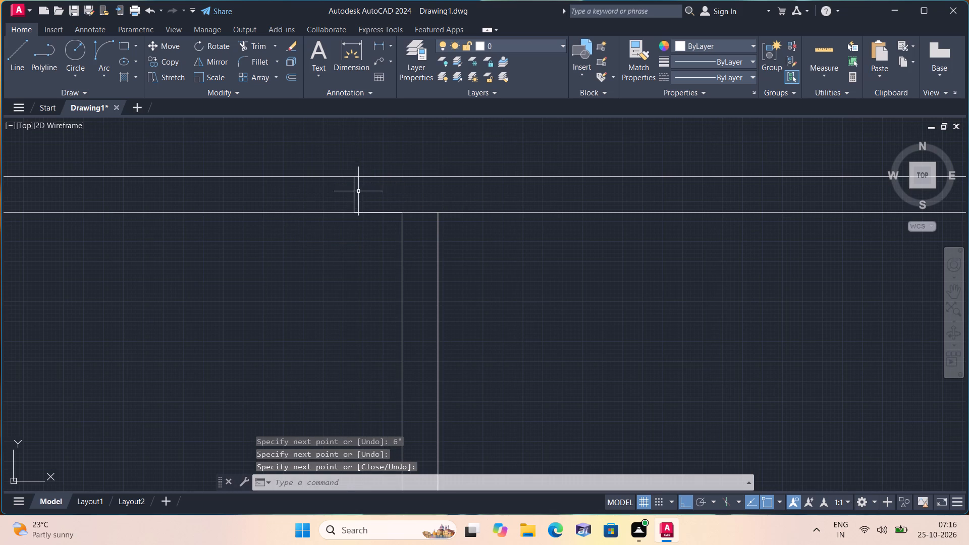
left_click(371, 212)
key("Delete")
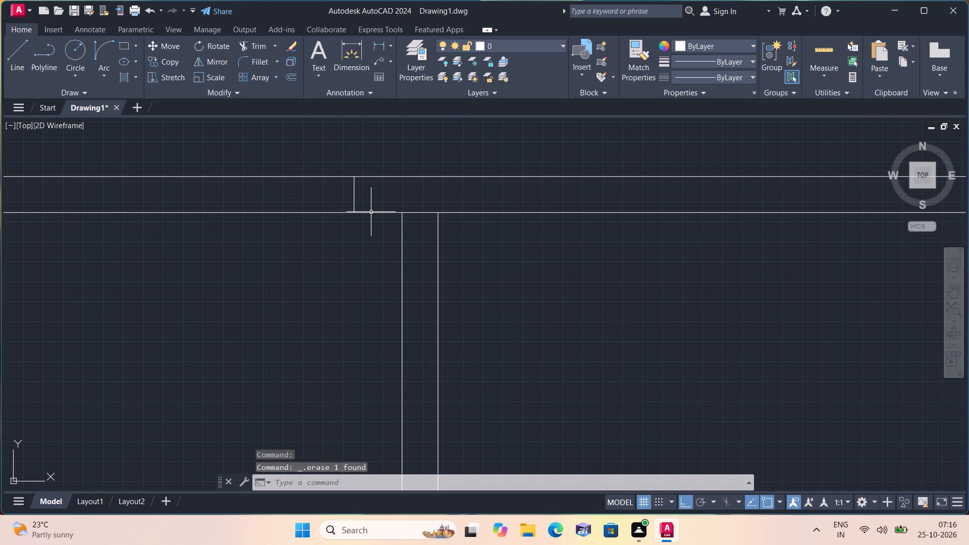
Draw the second jamb across the same wall, 2' to the left of the first jamb.
scroll(371, 212, "down", 5)
scroll(492, 137, "up", 1)
middle_click_drag(440, 297, 415, 406)
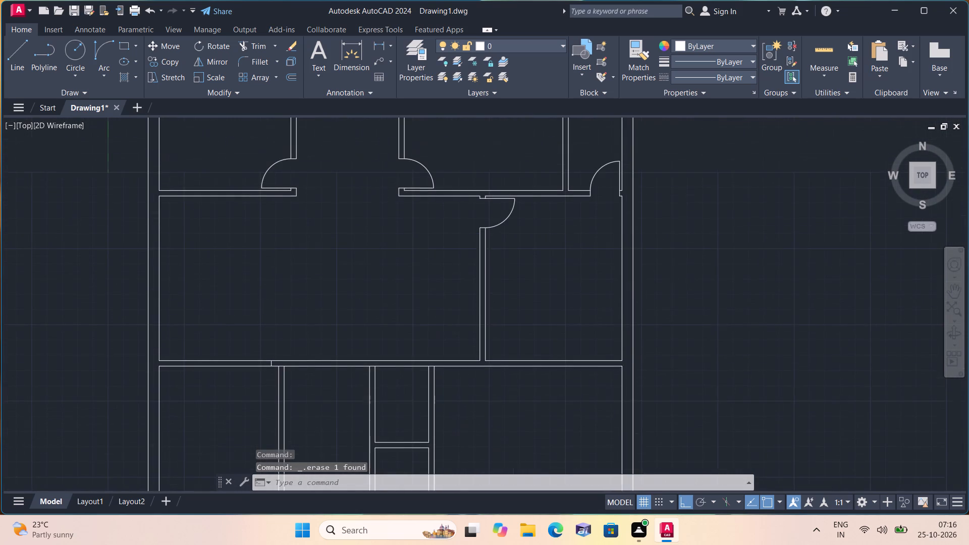
scroll(494, 182, "up", 2)
scroll(387, 276, "down", 3)
middle_click_drag(384, 278, 455, 153)
type("l")
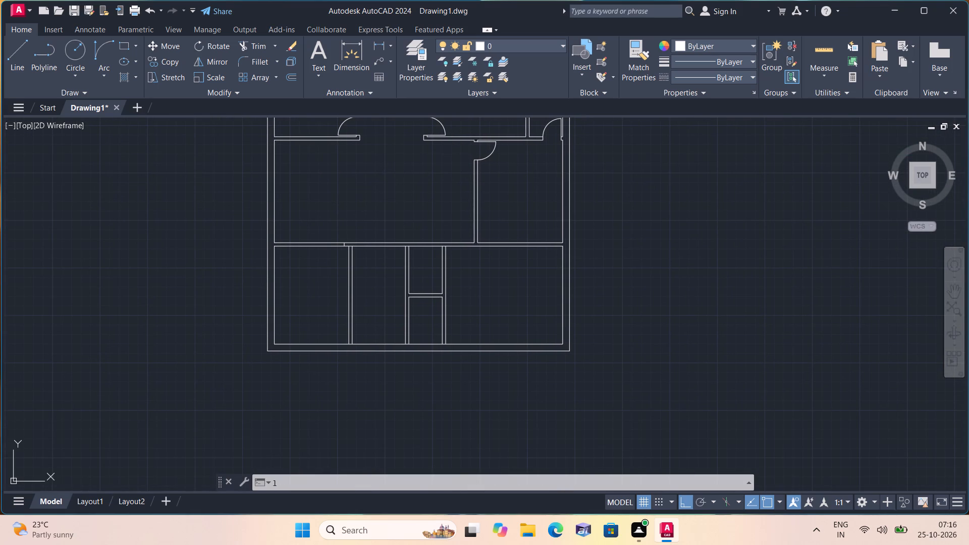
key("space")
scroll(330, 249, "up", 3)
left_click(381, 237)
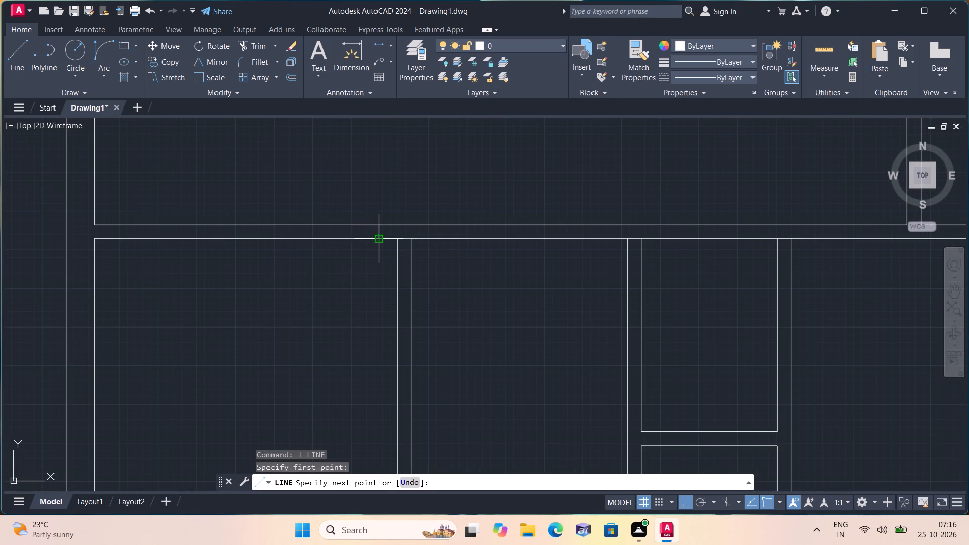
type("2'")
key("space")
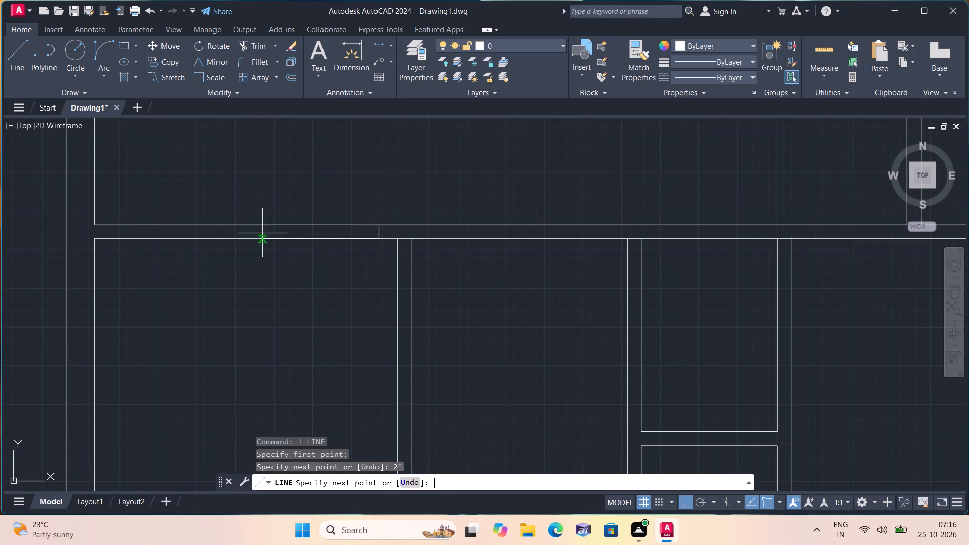
left_click(301, 224)
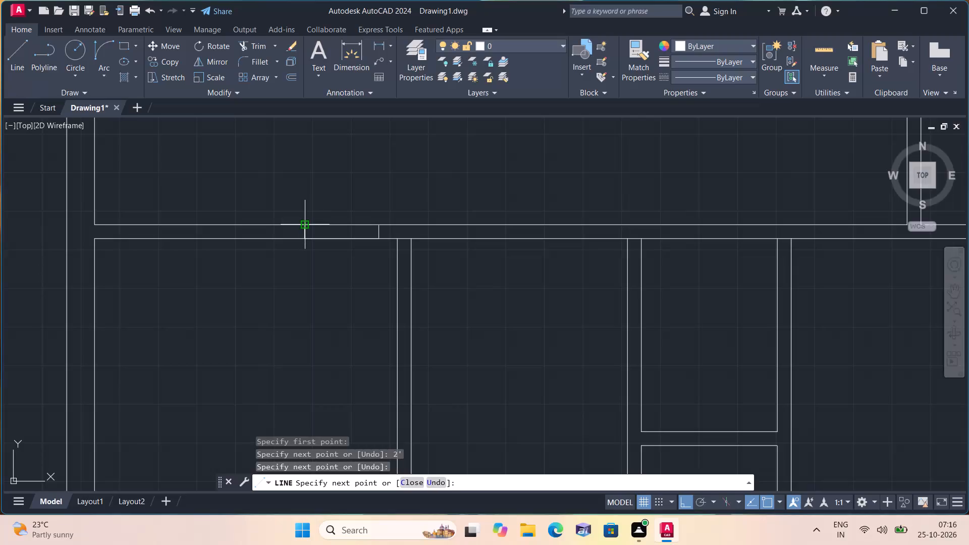
key("space")
Trim both wall-face lines between the two jambs above the bottom-left room to open the doorway.
type("trim")
key("space")
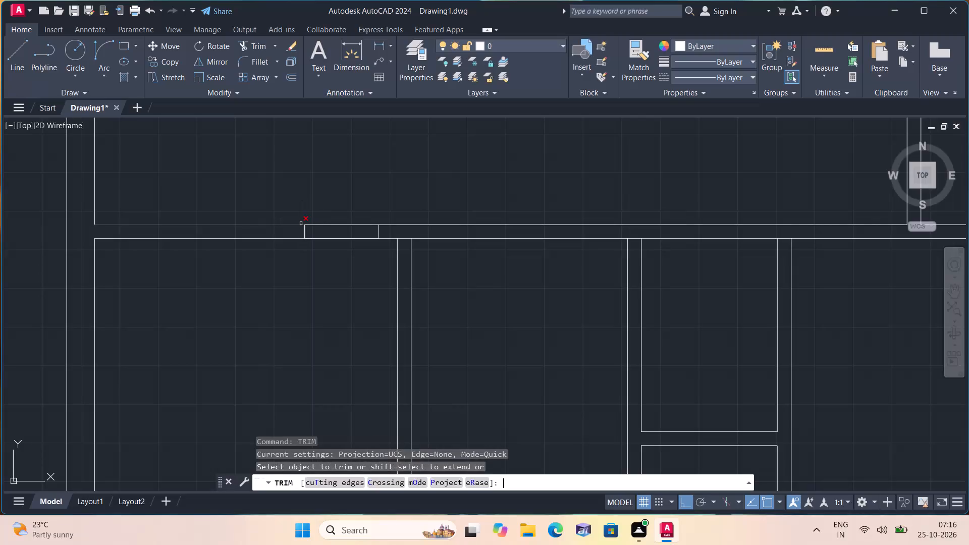
left_click_drag(326, 203, 318, 277)
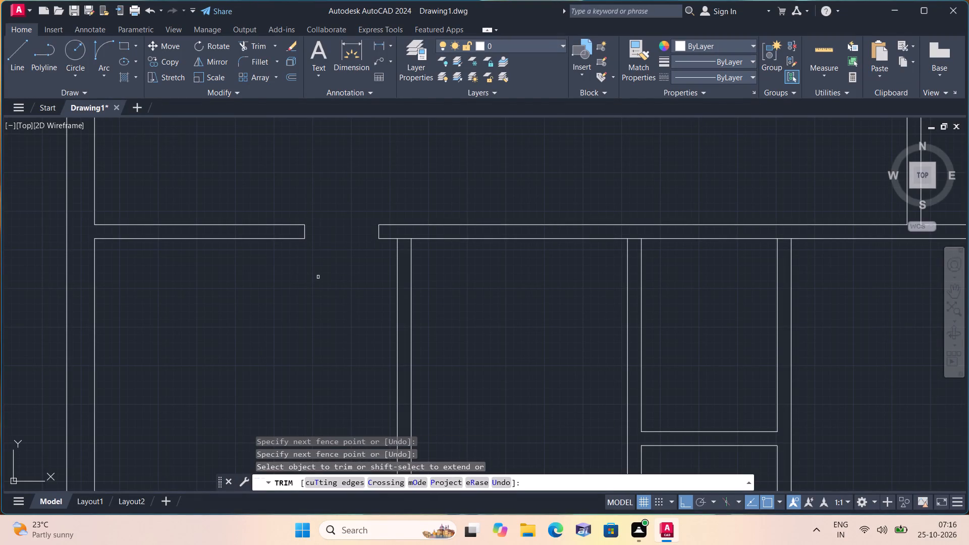
scroll(318, 277, "down", 1)
key("space")
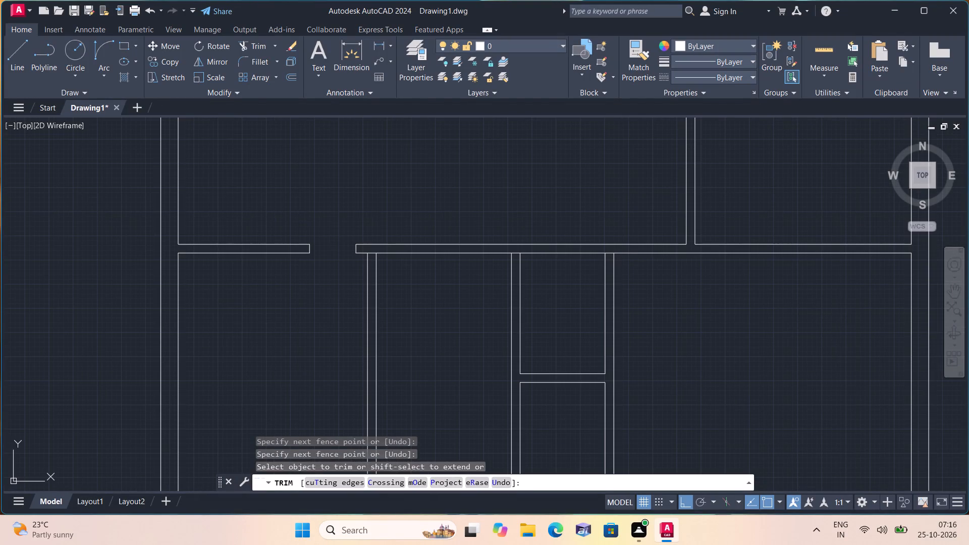
Draw a 2' door leaf line upward from the top corner of the right jamb at the bottom-left room's doorway.
type("l")
key("space")
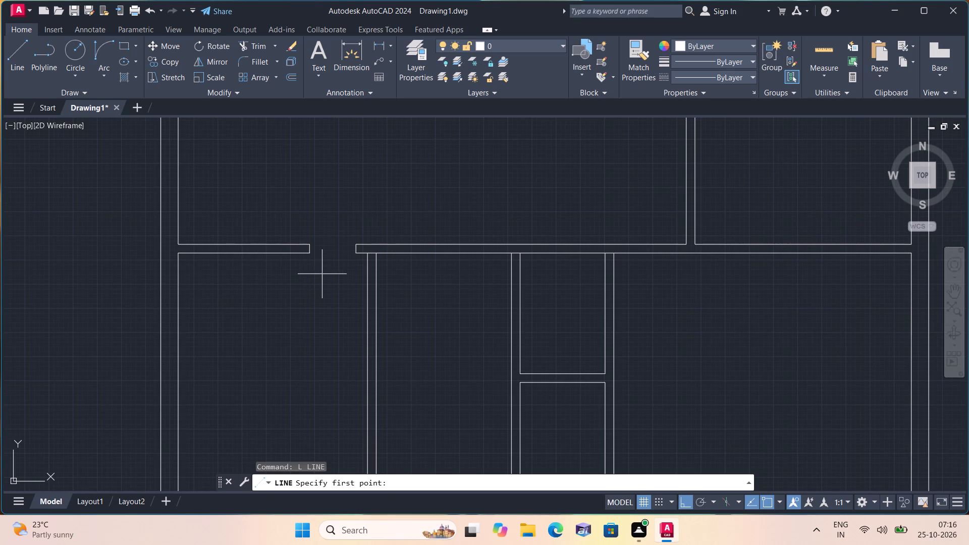
scroll(346, 236, "up", 1)
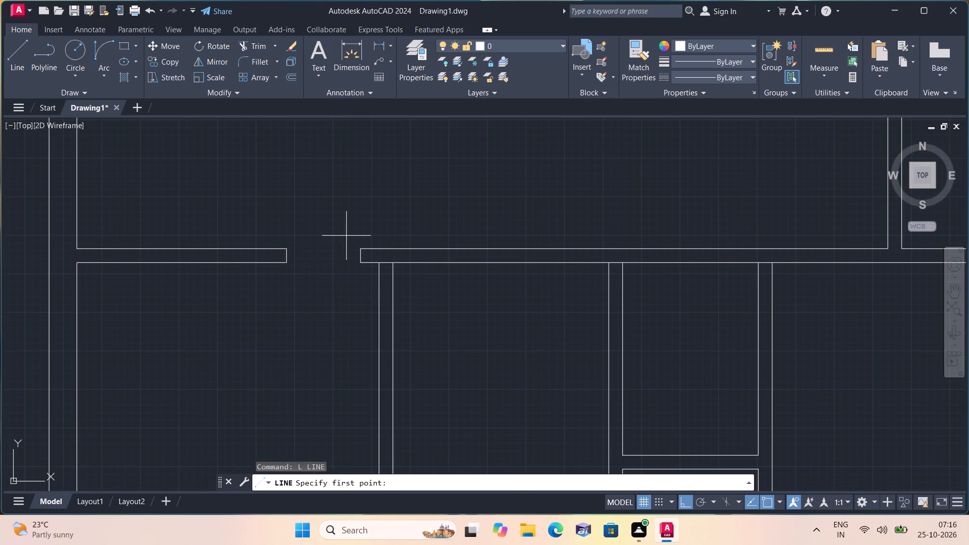
left_click(363, 248)
type("2'")
key("space")
key("Escape")
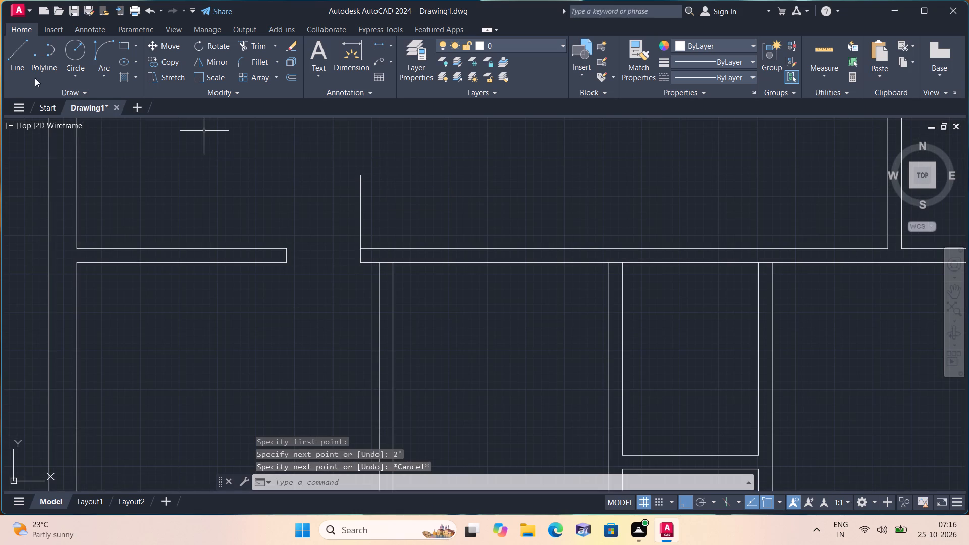
Draw the door swing as a Start, End, Direction arc from the leaf's free end to the left jamb's top corner.
left_click(105, 74)
left_click(147, 230)
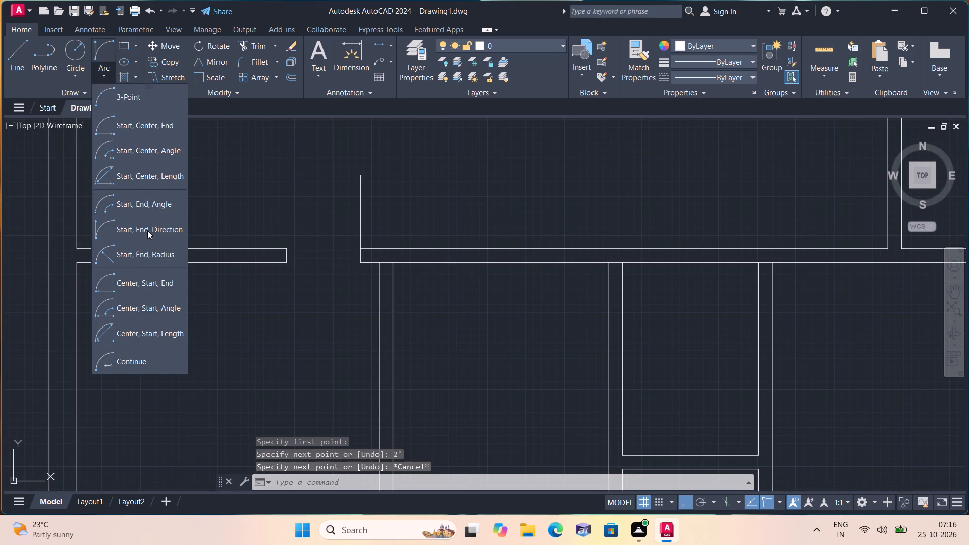
left_click(362, 173)
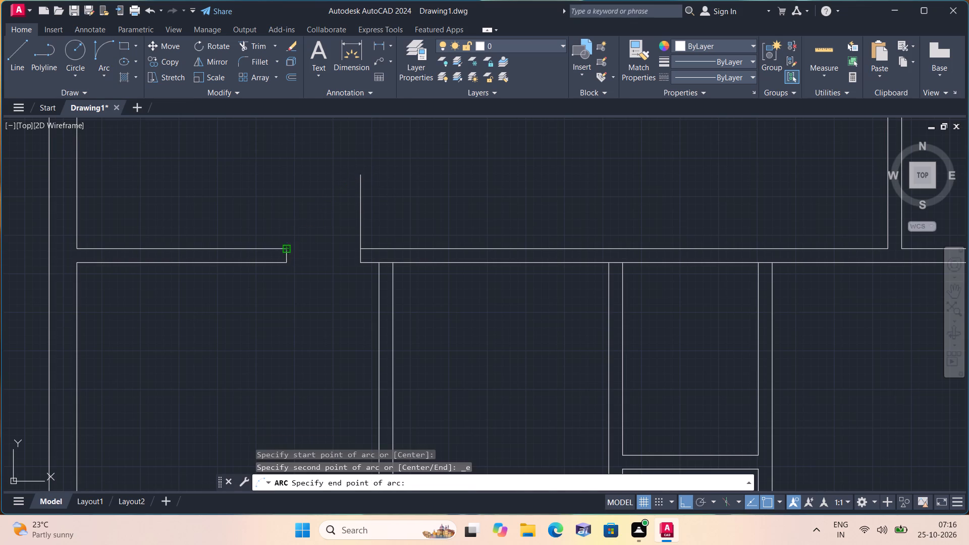
left_click(284, 247)
left_click(267, 202)
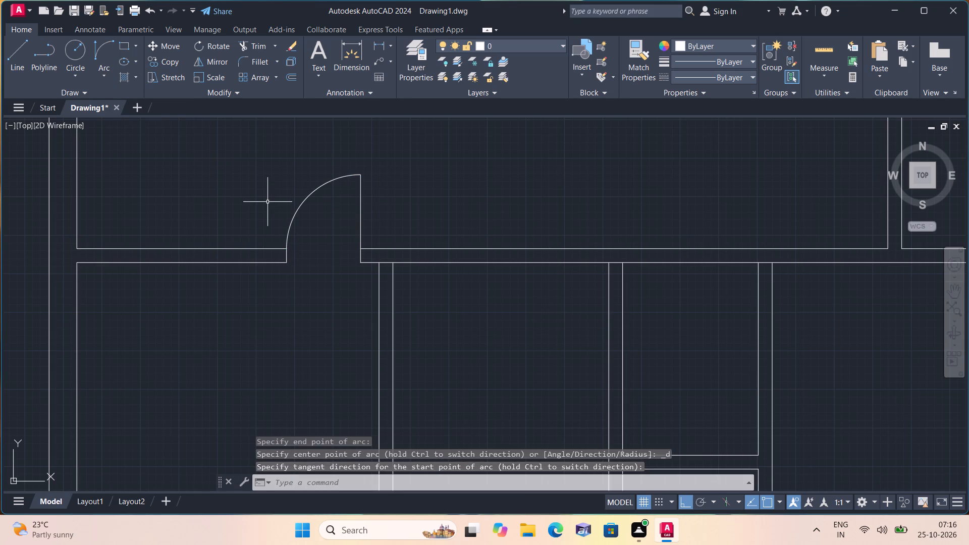
Draw a threshold line across this doorway, joining the bottom corners of the two jambs.
type("l")
key("space")
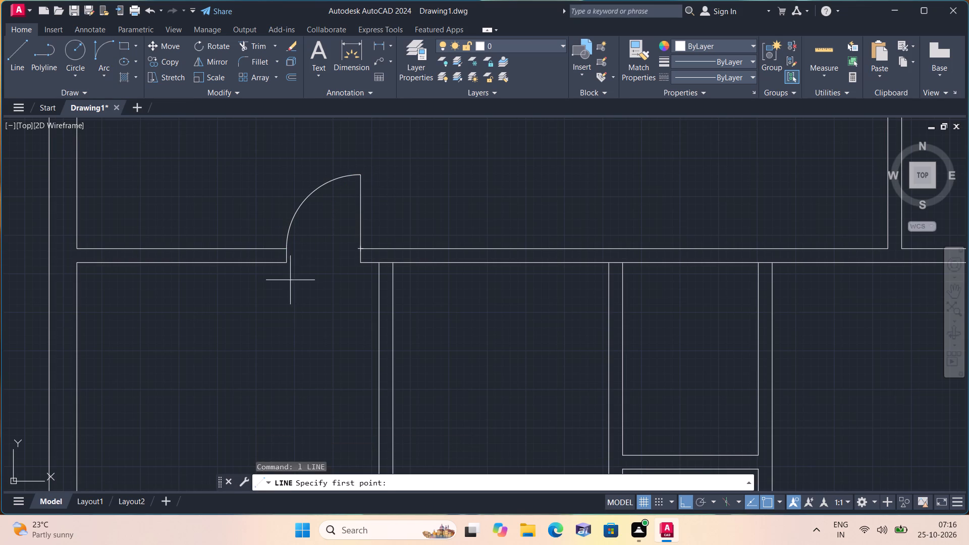
scroll(284, 279, "up", 1)
left_click(289, 257)
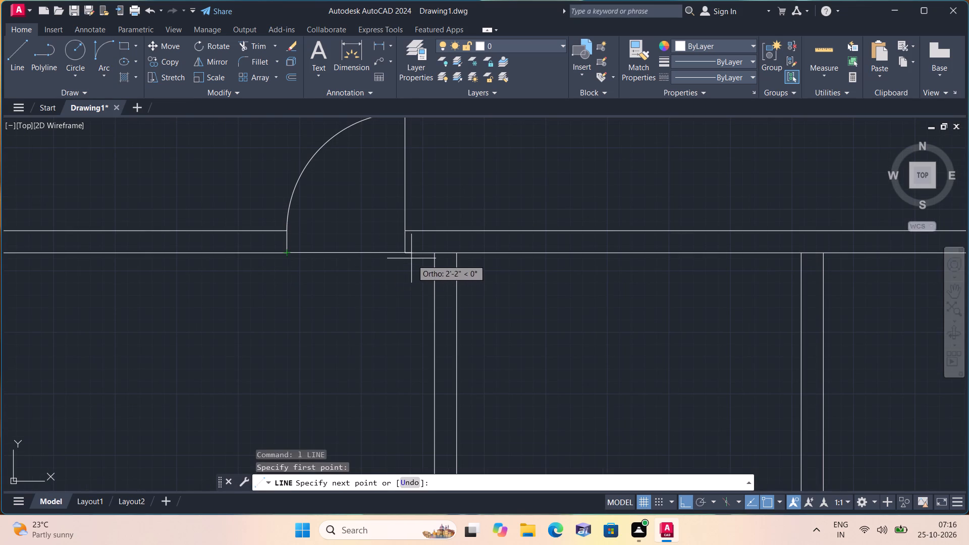
left_click(409, 255)
key("space")
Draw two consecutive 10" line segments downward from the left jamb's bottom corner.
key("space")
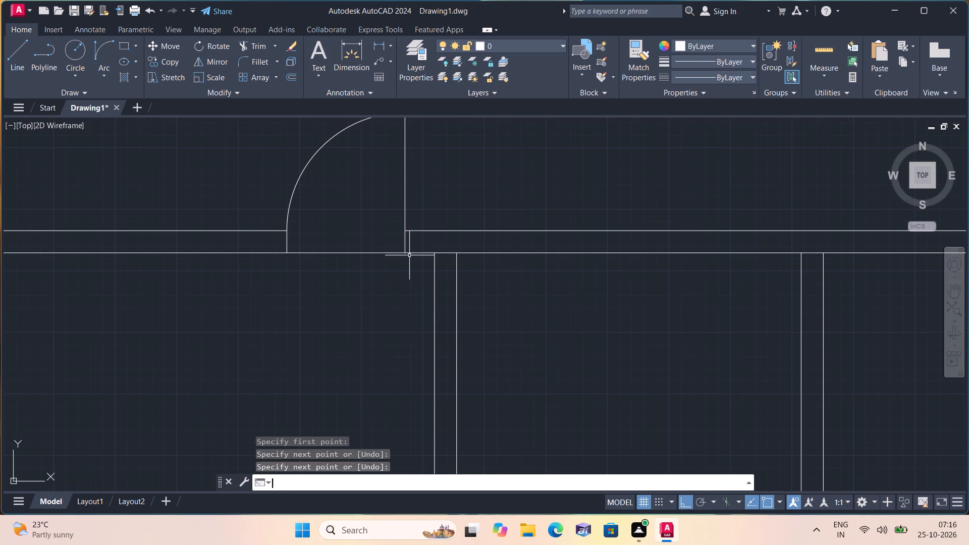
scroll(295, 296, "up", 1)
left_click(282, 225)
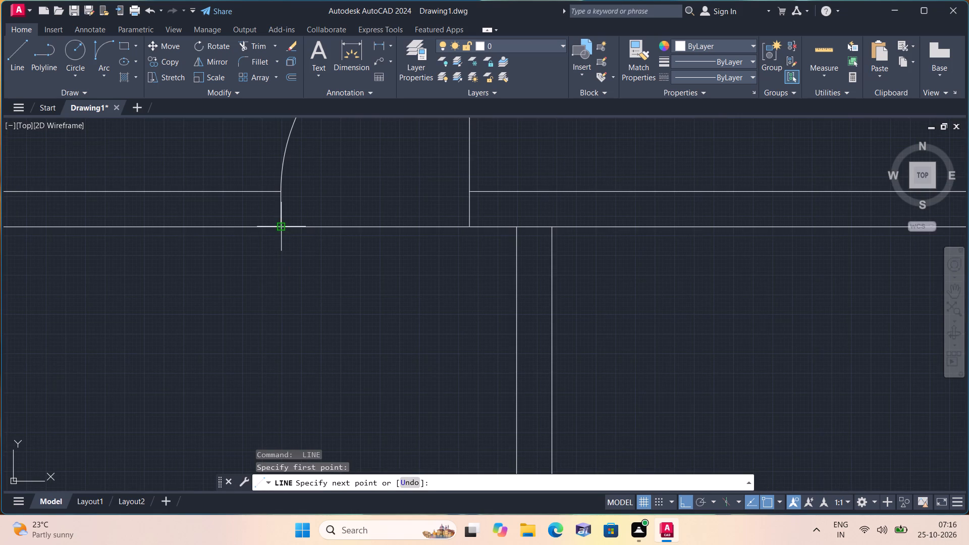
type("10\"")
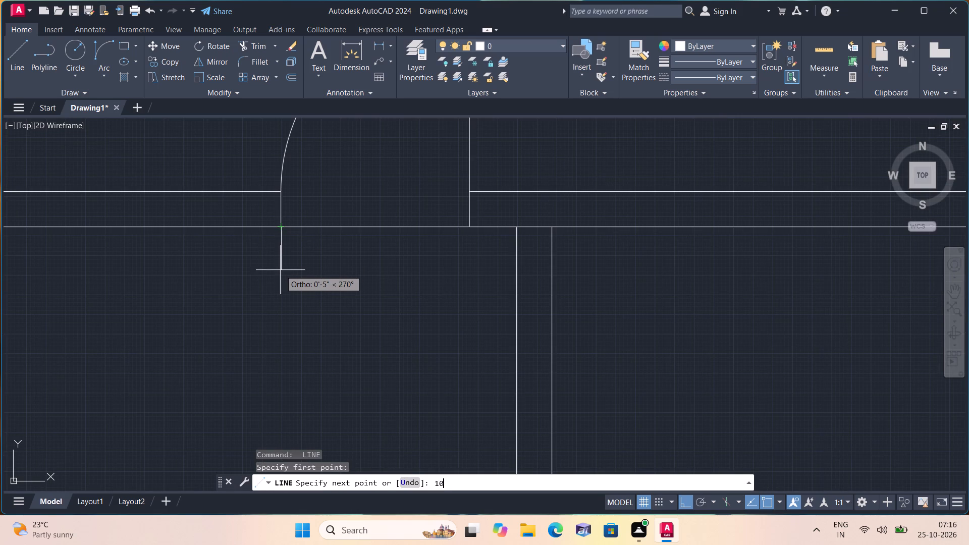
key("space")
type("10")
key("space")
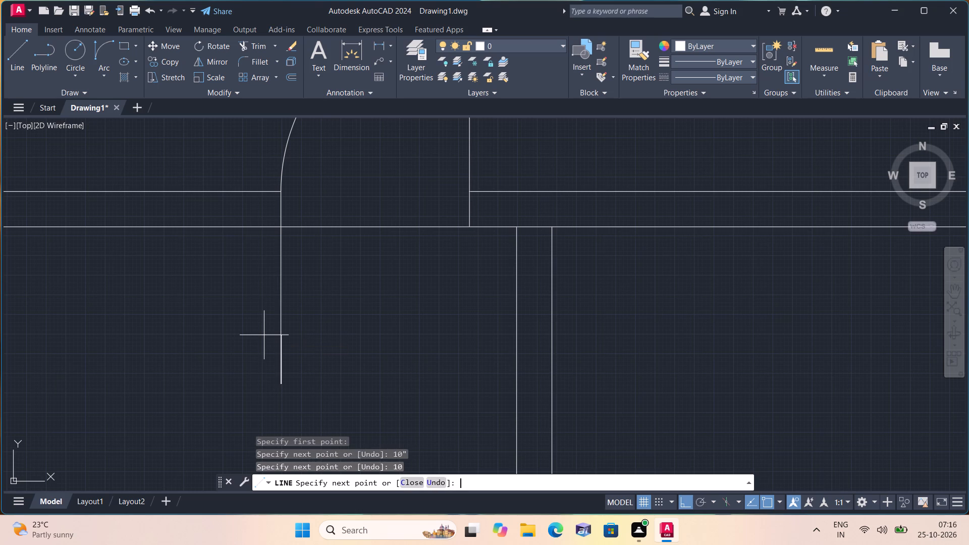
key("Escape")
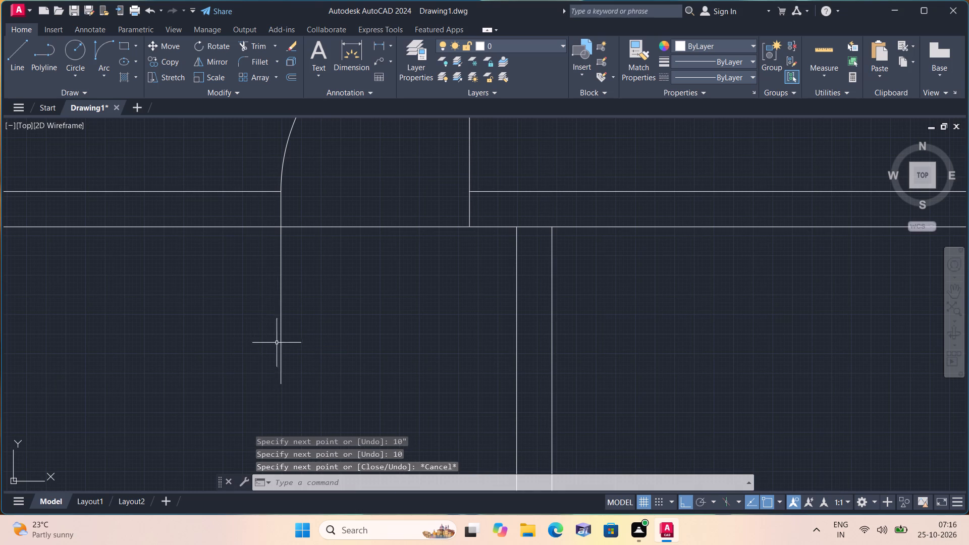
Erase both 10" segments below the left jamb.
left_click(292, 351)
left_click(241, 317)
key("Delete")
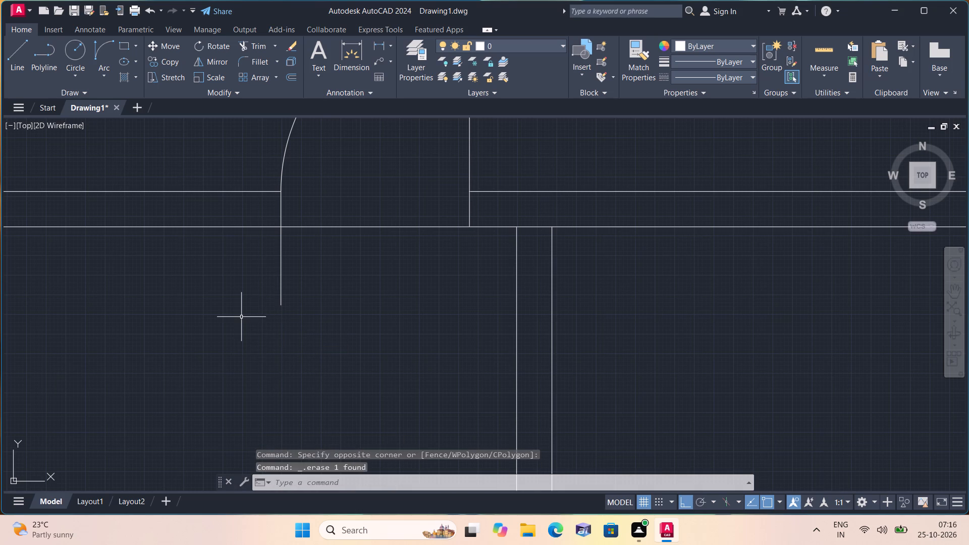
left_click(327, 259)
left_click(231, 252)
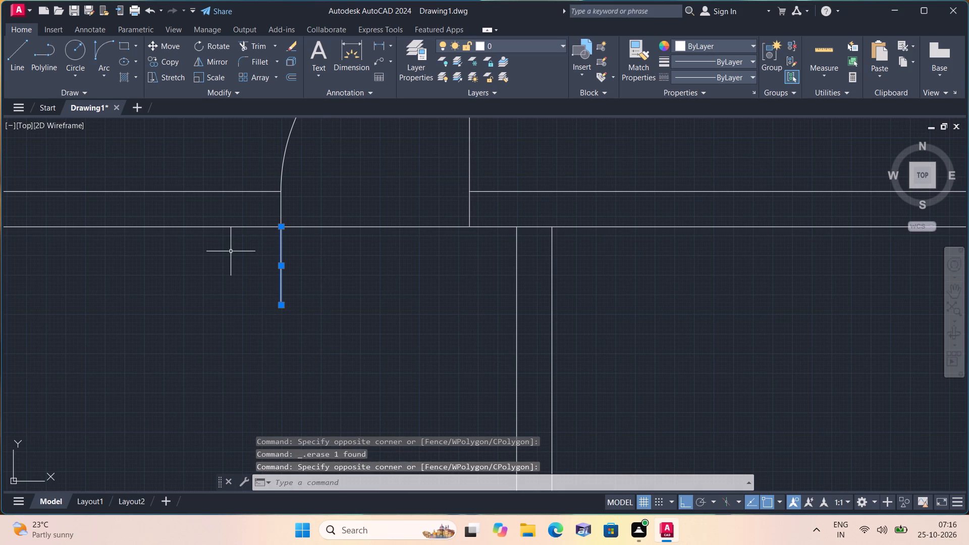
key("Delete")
Outline two steps below the doorway: two 10" segments down from the left jamb's bottom corner, closed horizontally to the partition on the right.
type("l")
key("space")
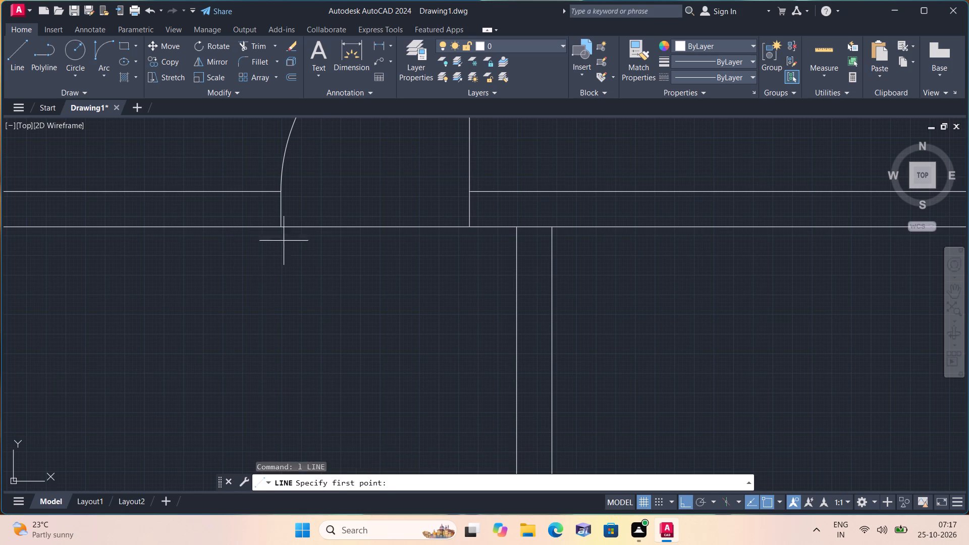
left_click(281, 227)
type("10")
type("\"")
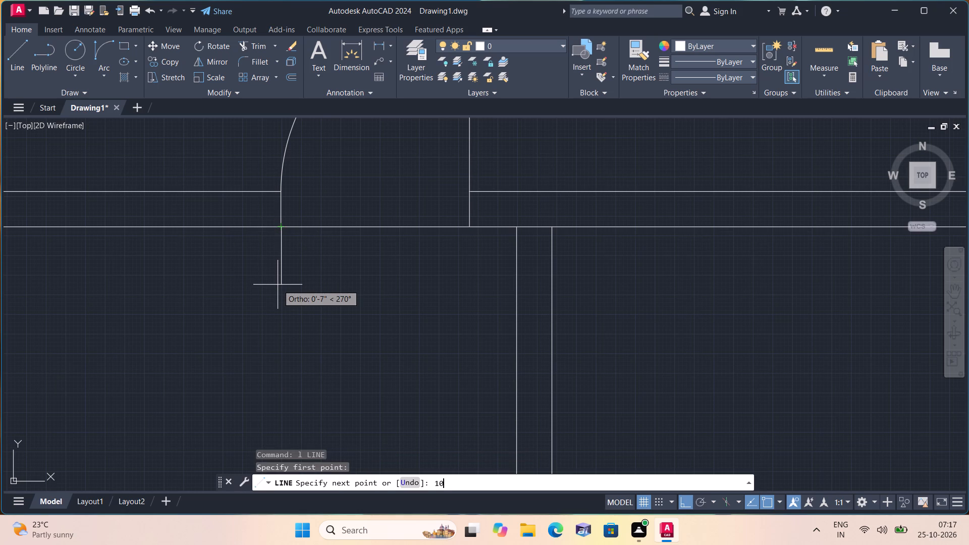
key("space")
type("10\"")
key("space")
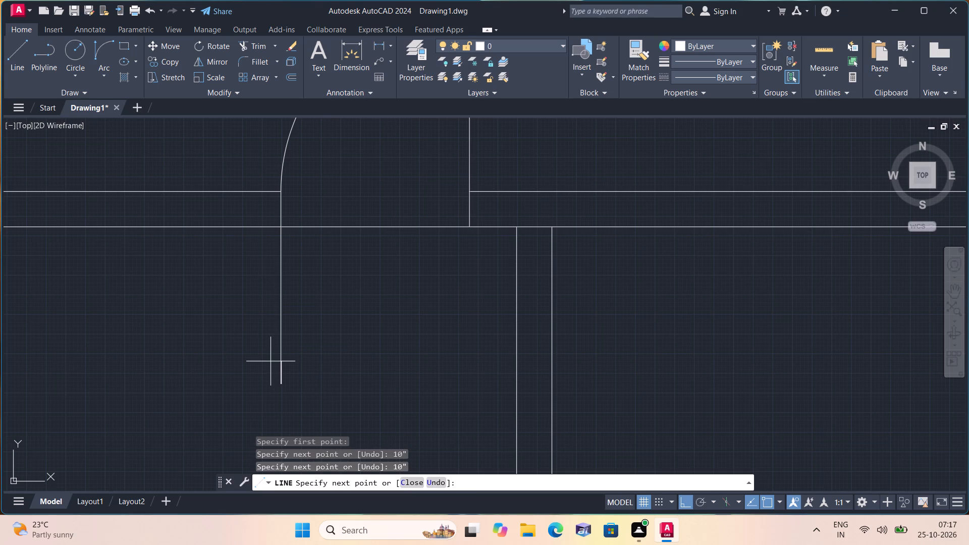
left_click(515, 380)
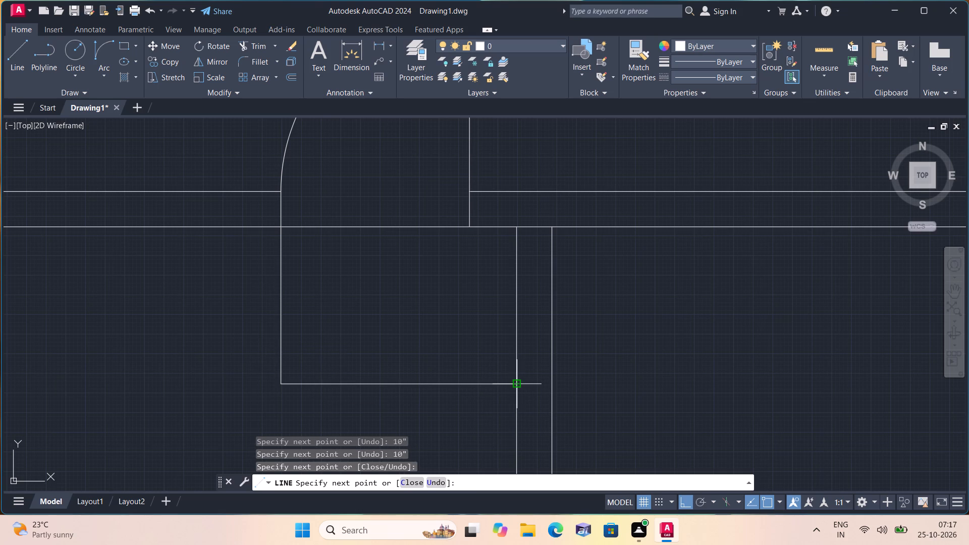
key("space")
Draw the dividing tread line from the joint between the two 10" segments across to the partition.
key("space")
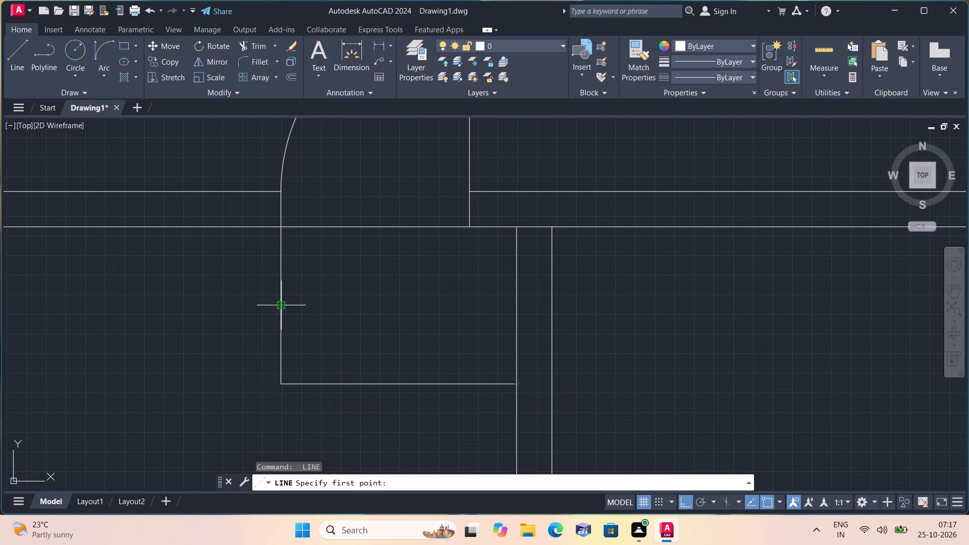
left_click(280, 305)
left_click(513, 305)
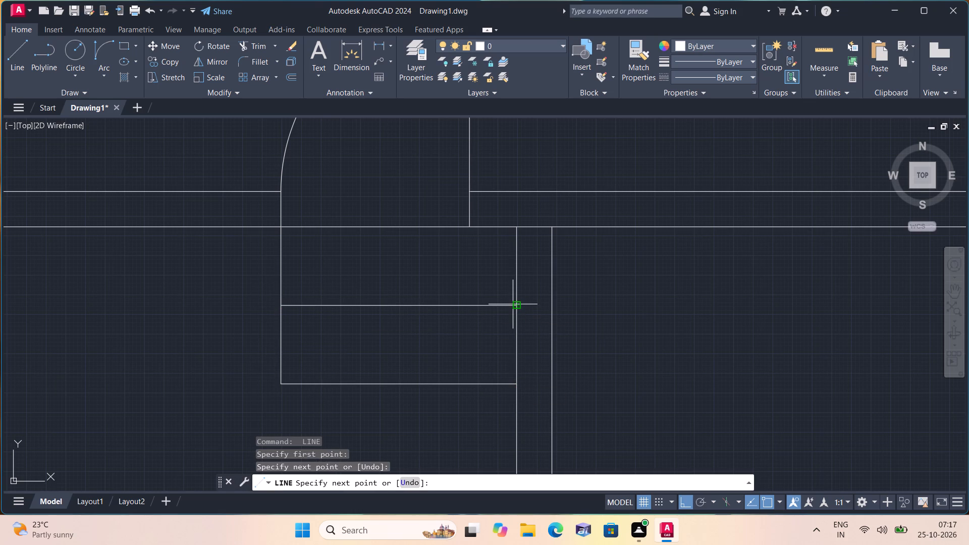
key("space")
Draw a jamb across the bottom-right room's upper wall, 3" to the right of that room's left partition.
scroll(513, 304, "down", 2)
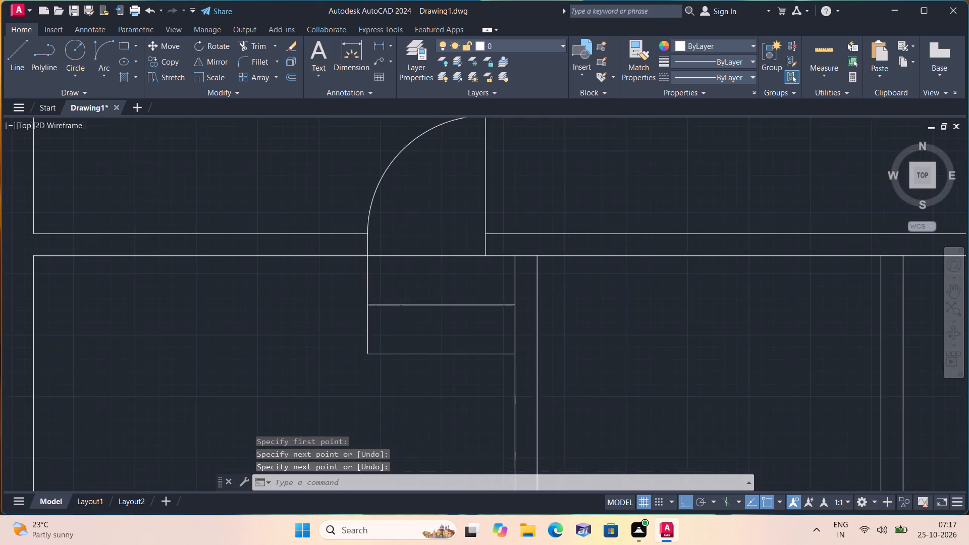
scroll(513, 304, "down", 2)
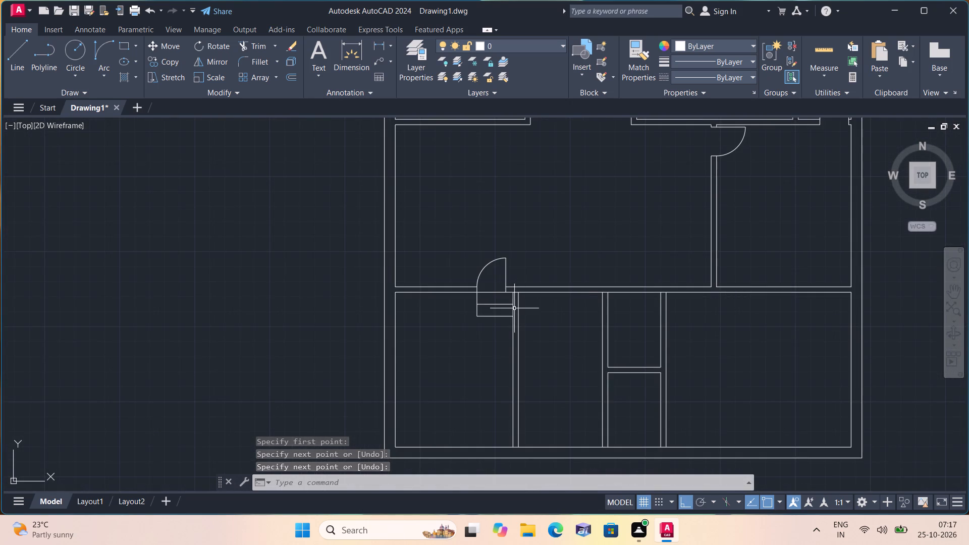
scroll(520, 308, "down", 1)
middle_click_drag(628, 276, 492, 231)
scroll(626, 275, "down", 1)
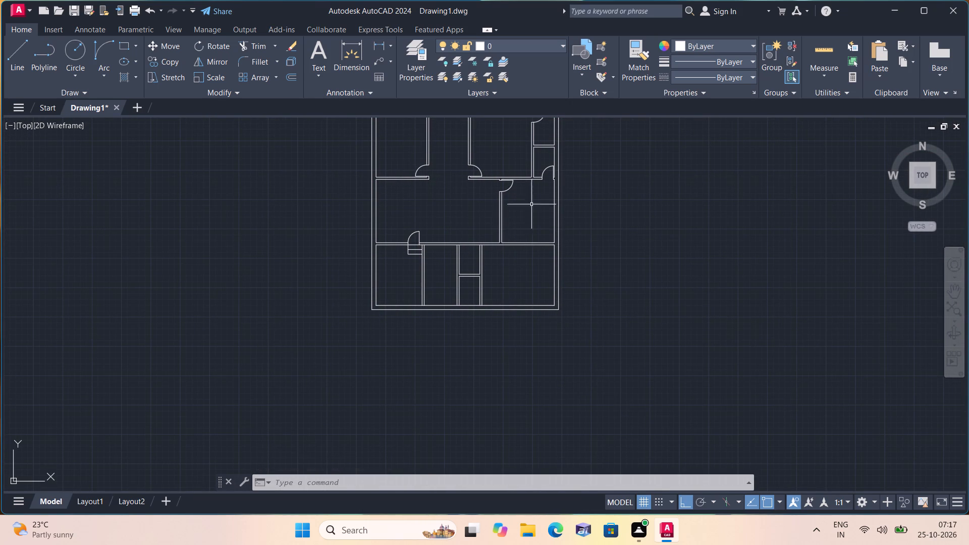
scroll(523, 264, "up", 1)
type("l")
key("space")
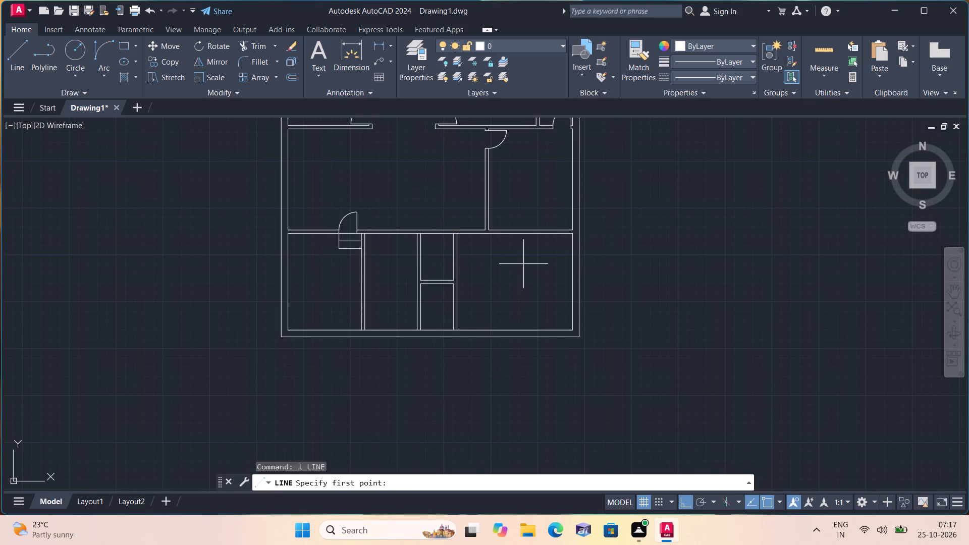
scroll(442, 227, "up", 3)
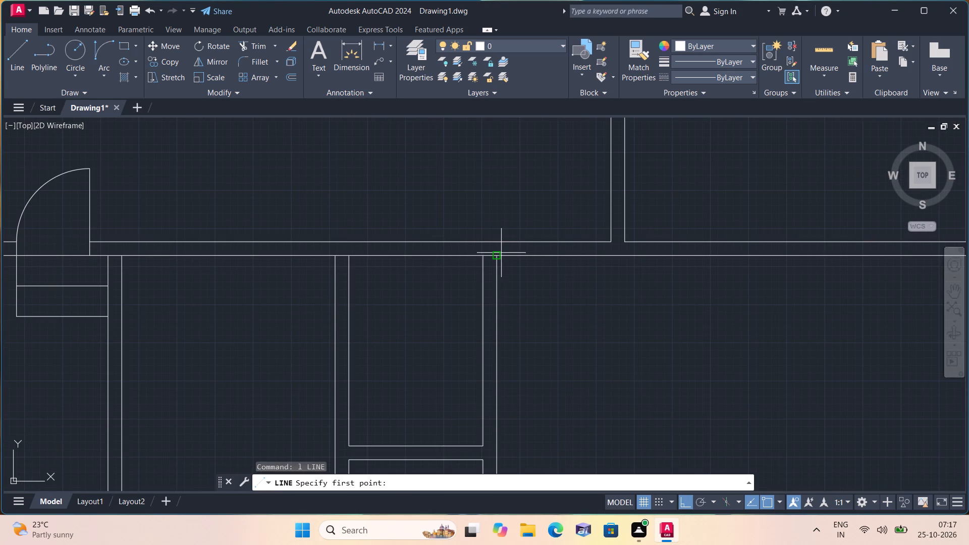
left_click(497, 256)
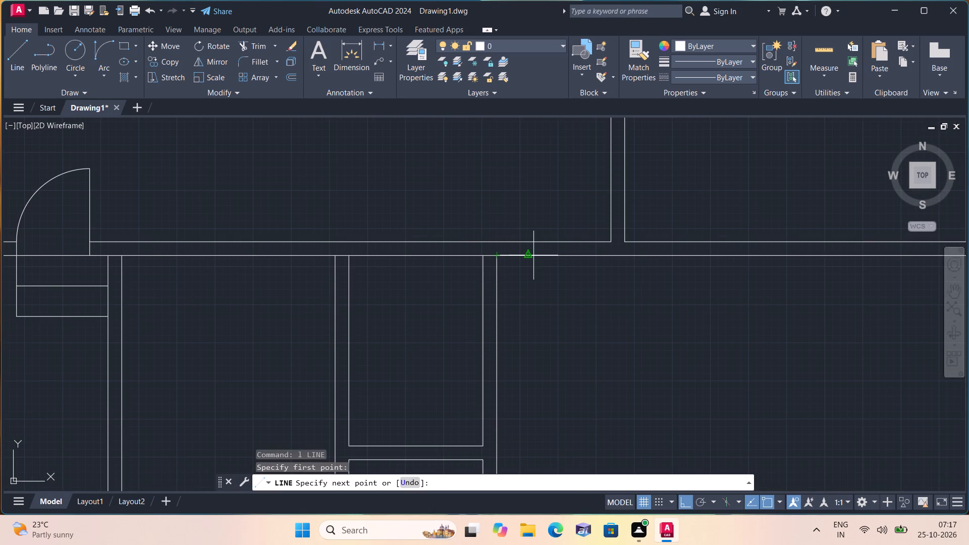
type("3\"")
key("space")
scroll(508, 243, "up", 1)
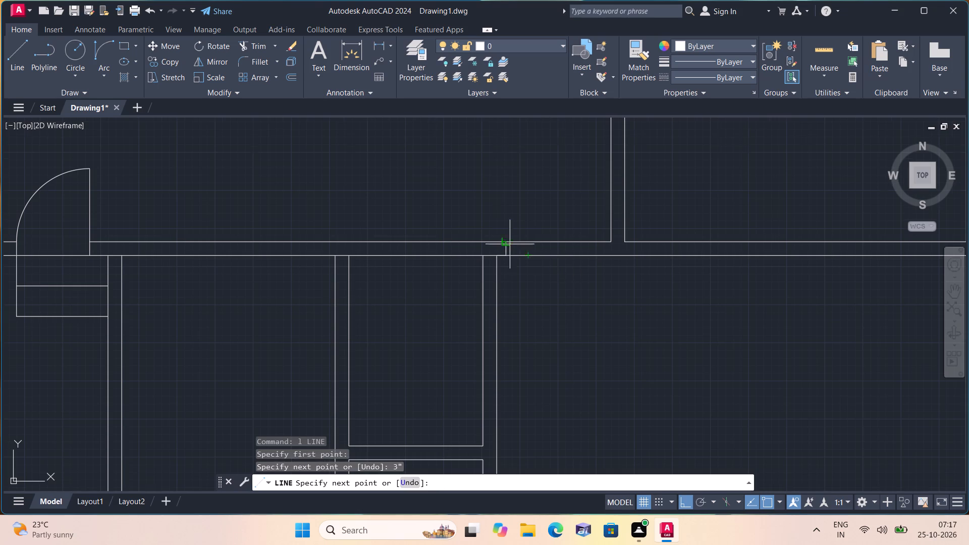
left_click(505, 240)
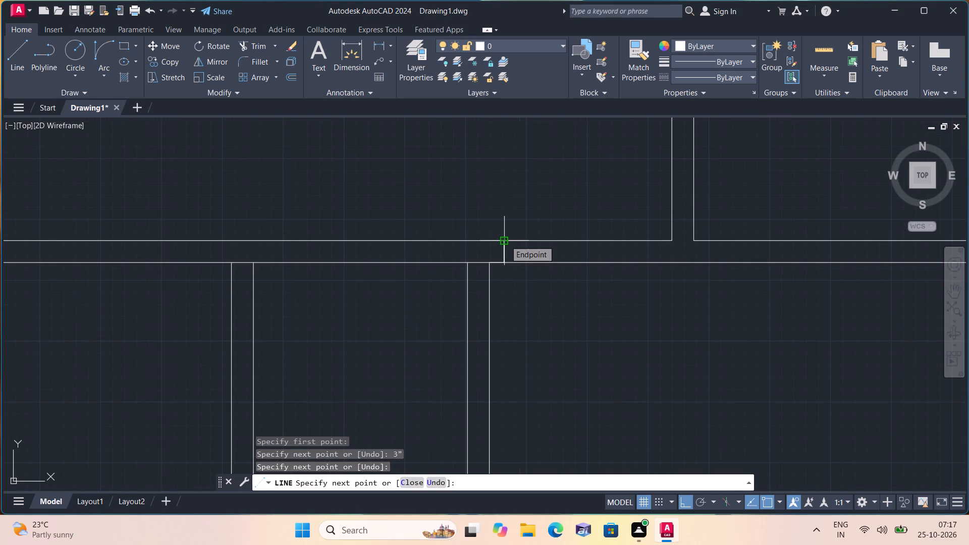
Continue the line 2' to the right along the upper wall face and down across the wall as the second jamb.
type("2'")
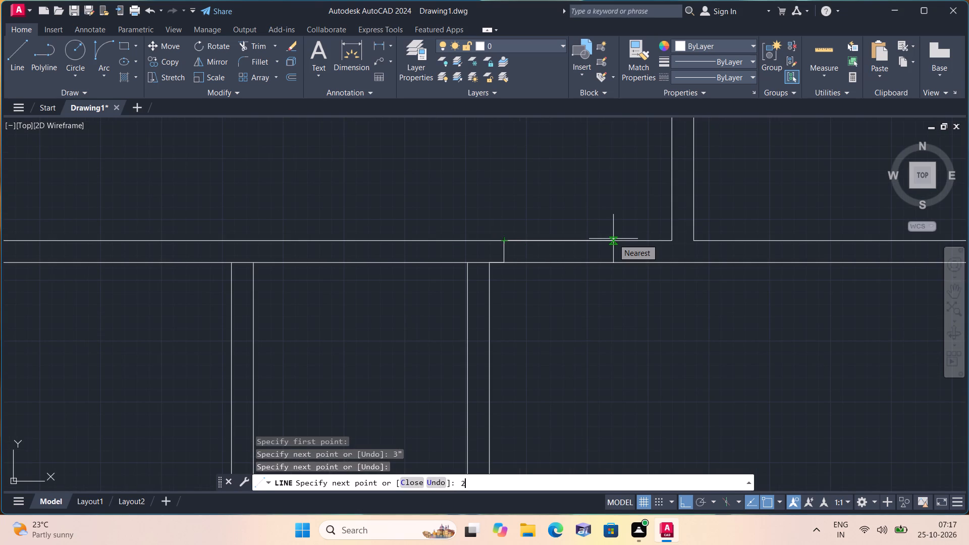
key("space")
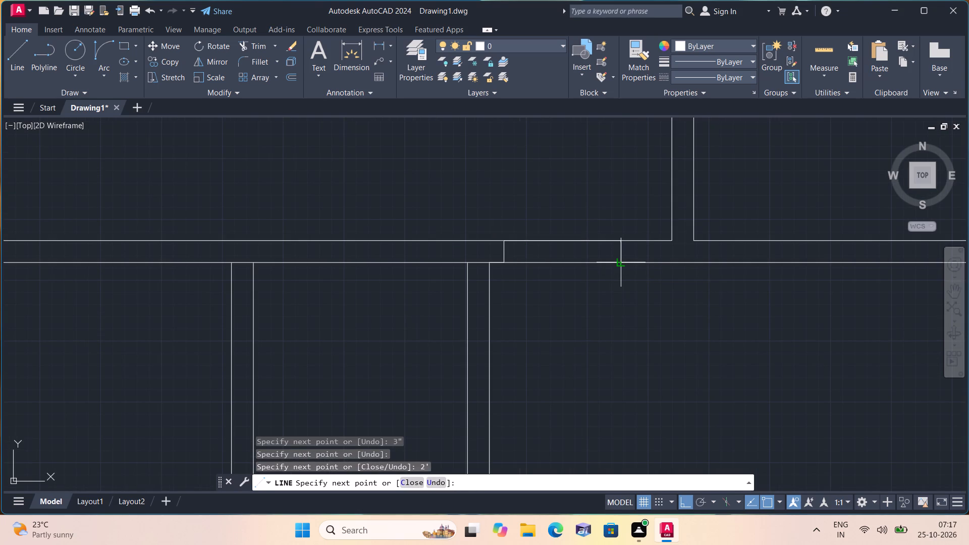
left_click(623, 264)
key("space")
Trim both wall-face lines between the two jambs above the bottom-right room to open the doorway.
type("trim")
key("space")
left_click_drag(569, 208, 553, 304)
scroll(501, 274, "up", 2)
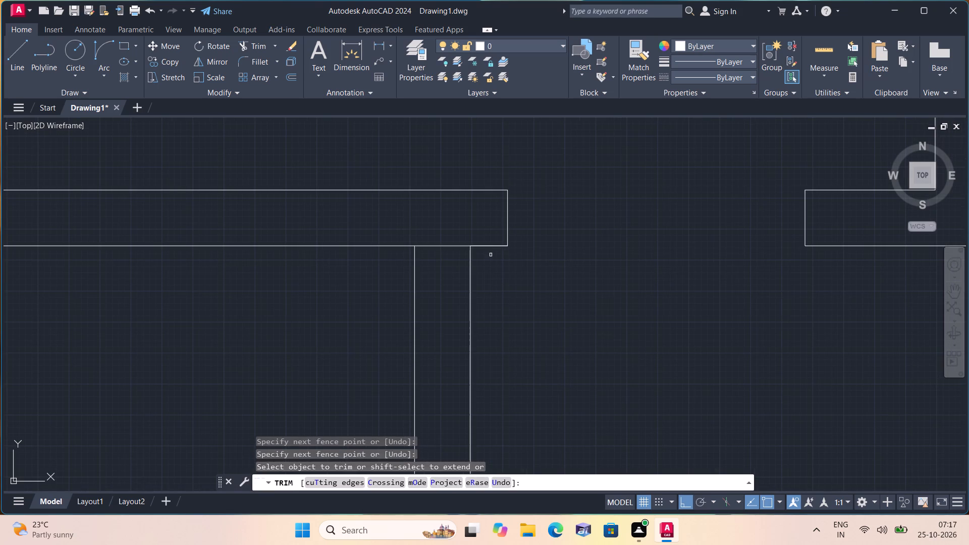
left_click(489, 246)
key("Escape")
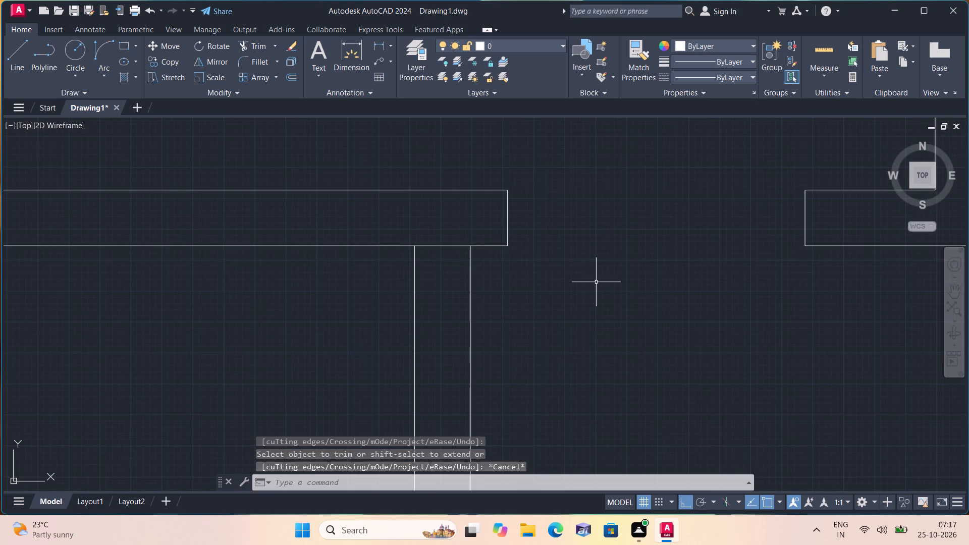
Draw a 2' door leaf downward from the lower corner of the left jamb in the bottom-right room's doorway.
type("l")
key("space")
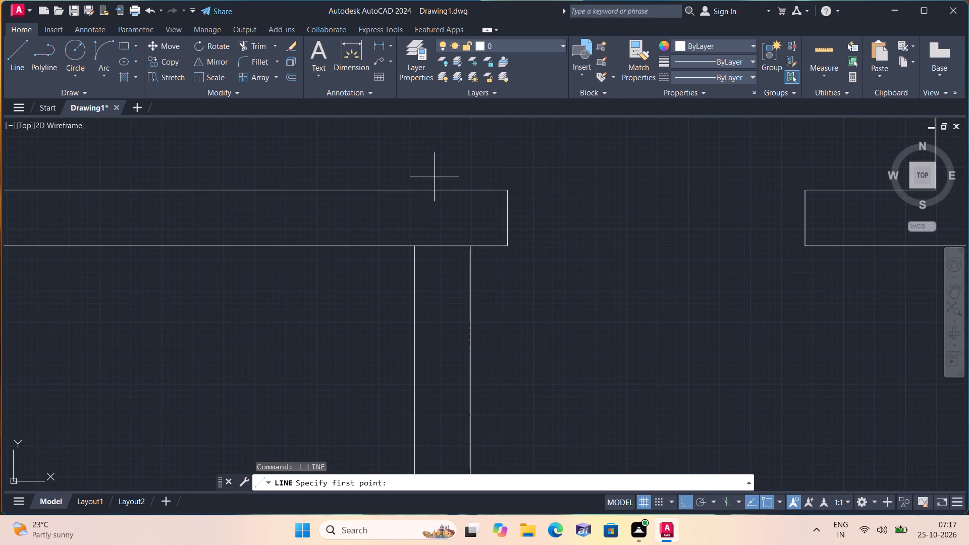
left_click(506, 246)
type("2'")
key("space")
key("Escape")
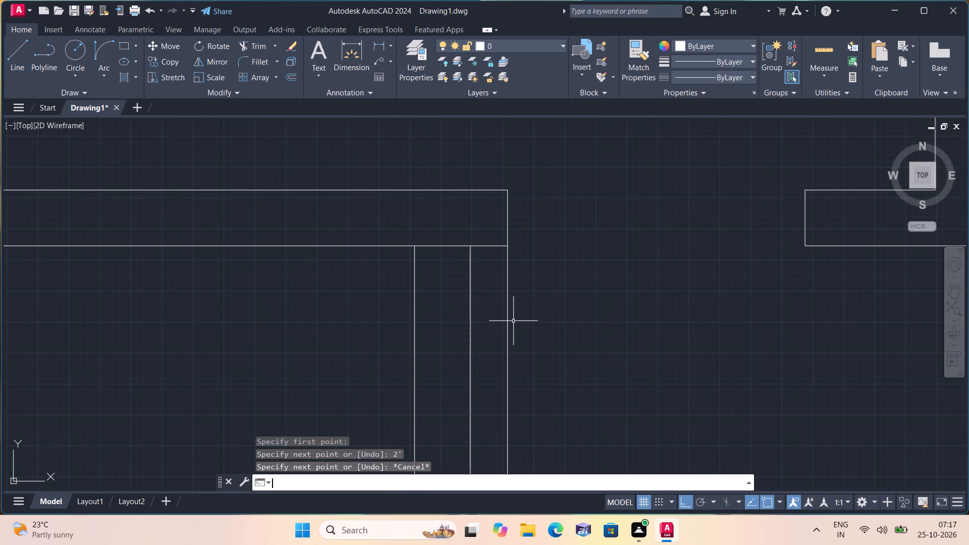
Draw the swing arc with Start, End, Direction from the leaf's lower end to the right jamb's lower corner.
scroll(492, 308, "down", 1)
middle_click_drag(473, 290, 448, 231)
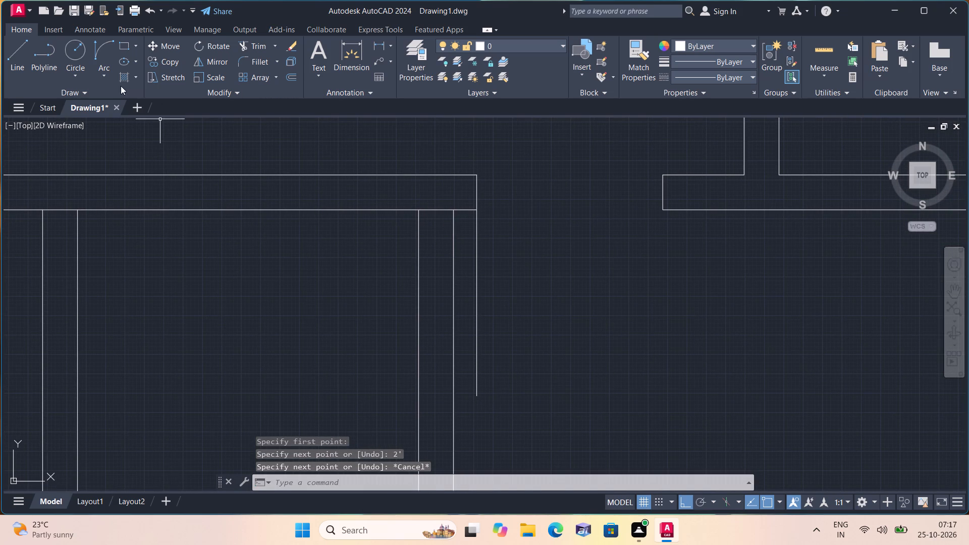
left_click(101, 77)
left_click(168, 229)
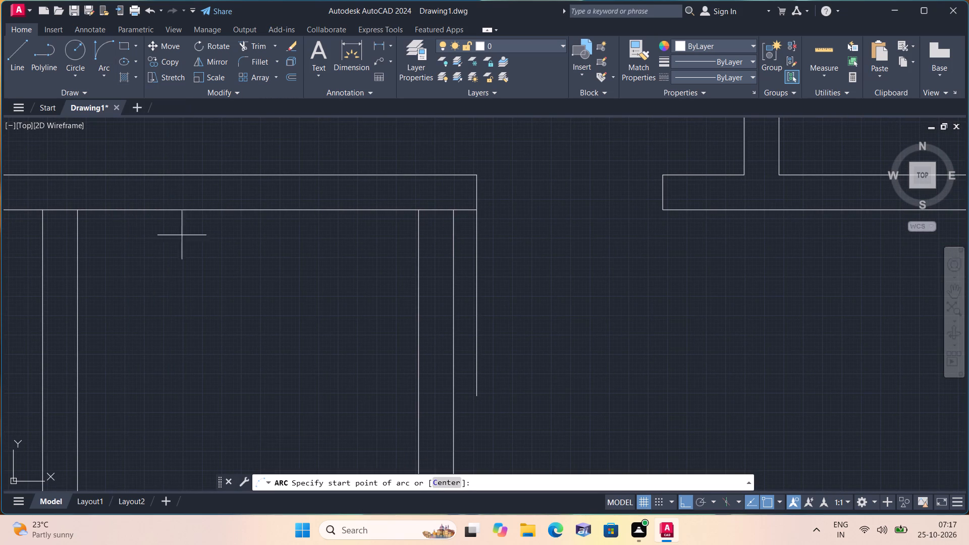
left_click(475, 393)
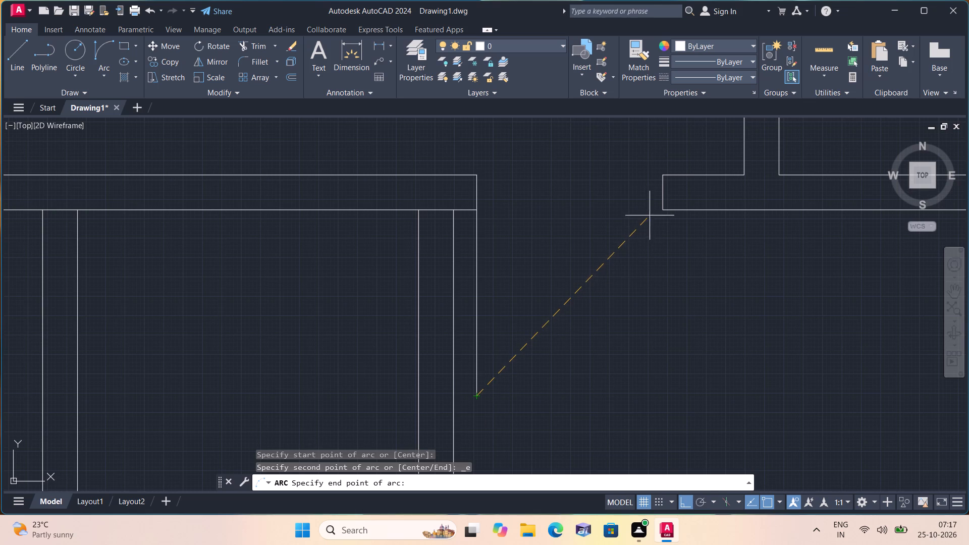
left_click(663, 209)
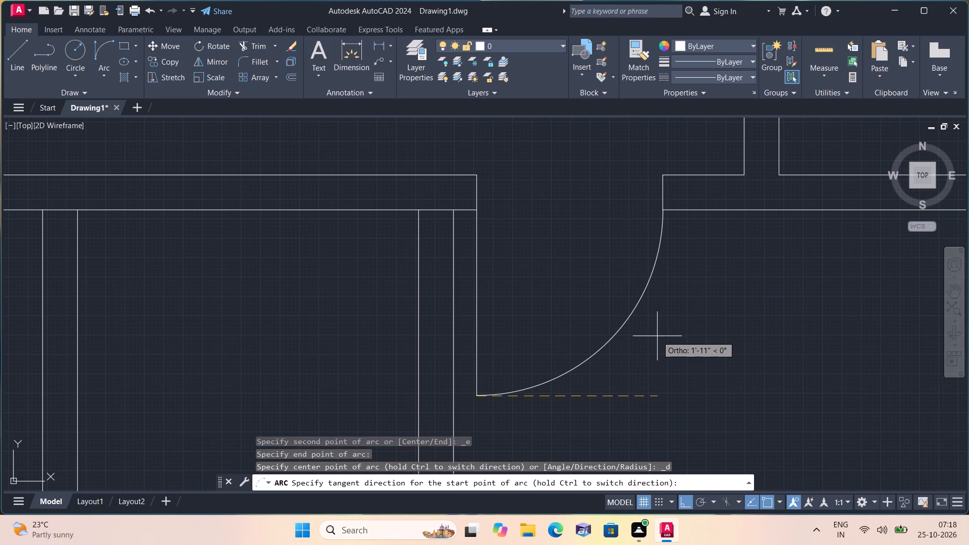
left_click(657, 336)
Draw two lines across the horizontal wall, extending the facing partition faces on both sides of the middle passage.
scroll(305, 137, "down", 2)
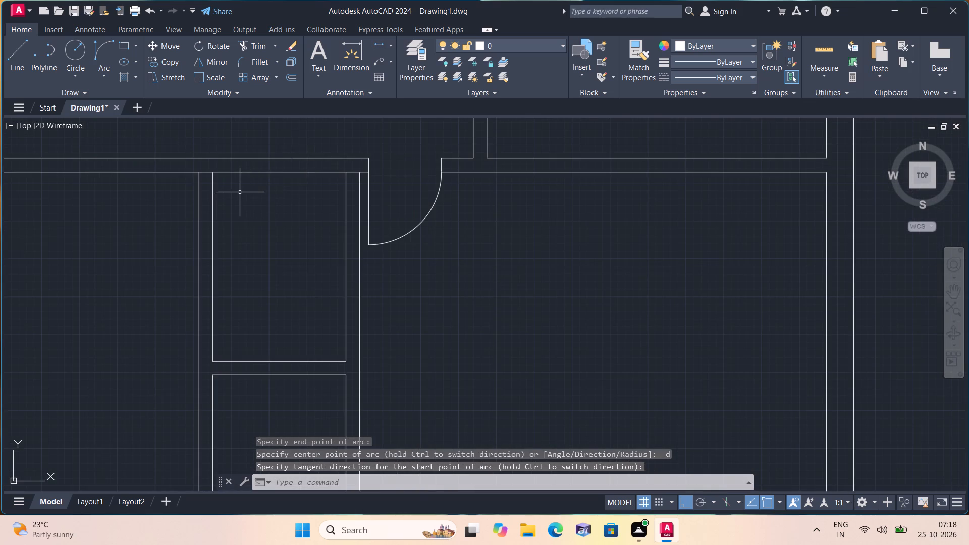
middle_click_drag(242, 195, 465, 253)
type("l")
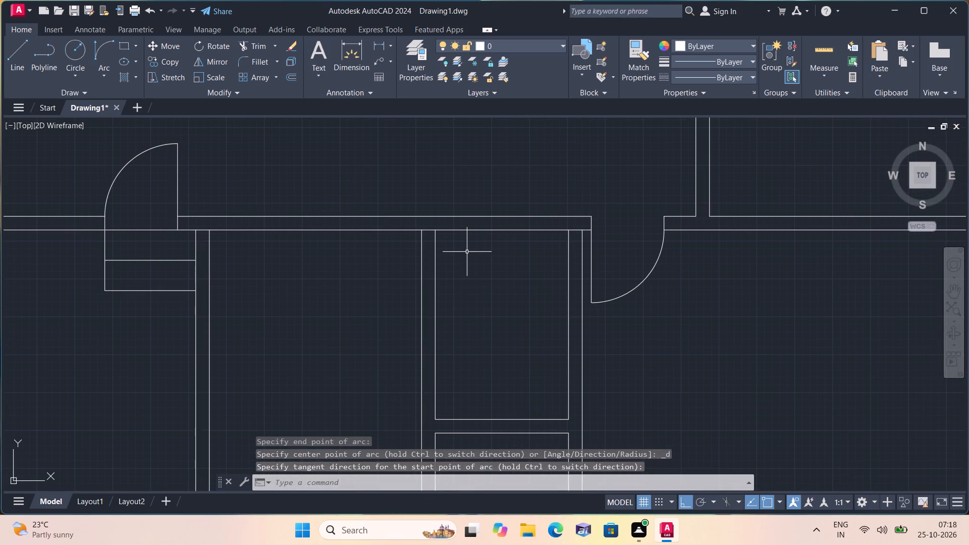
key("space")
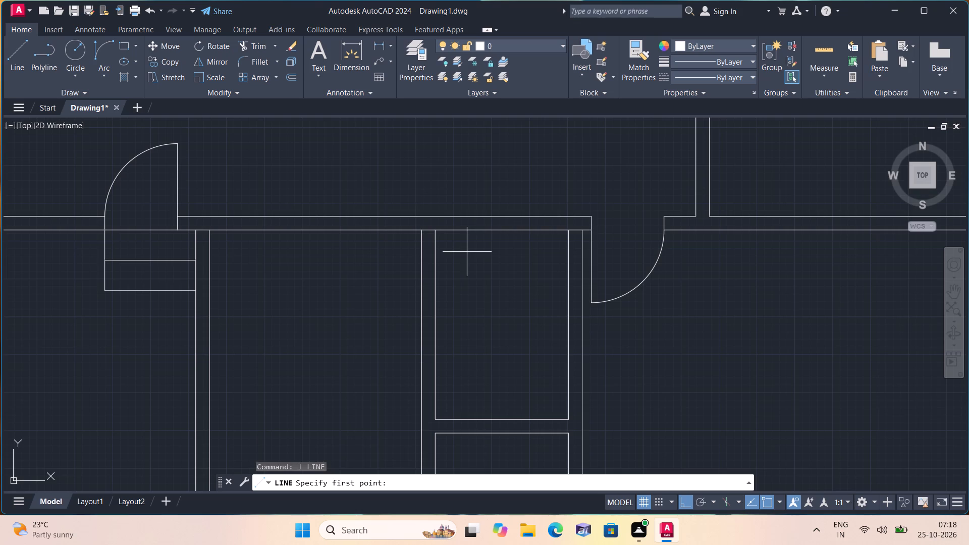
left_click(209, 231)
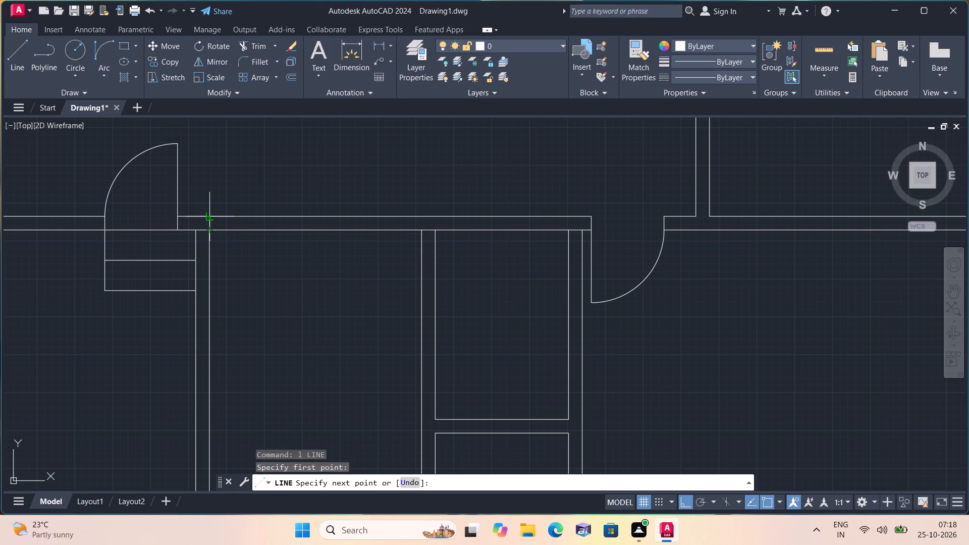
left_click(211, 215)
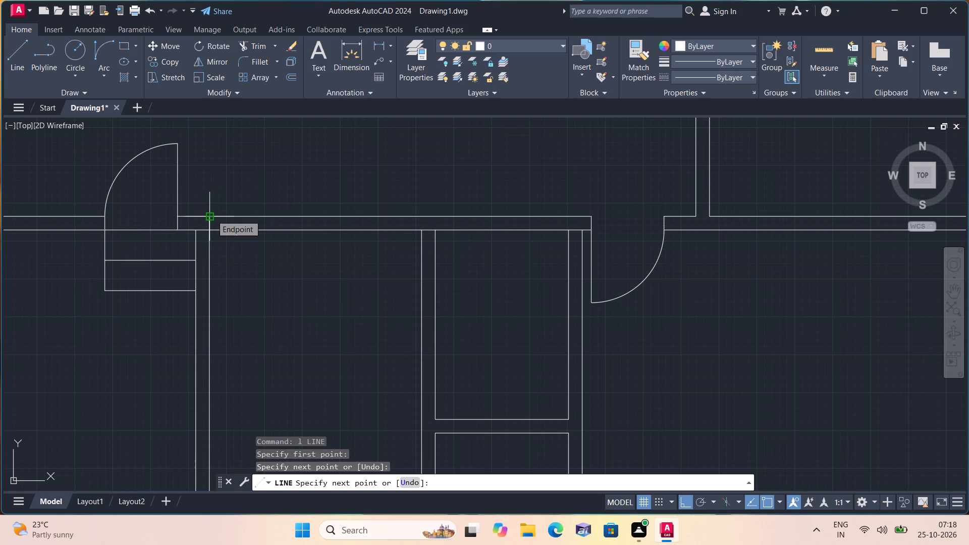
key("space")
key("space")
left_click(420, 232)
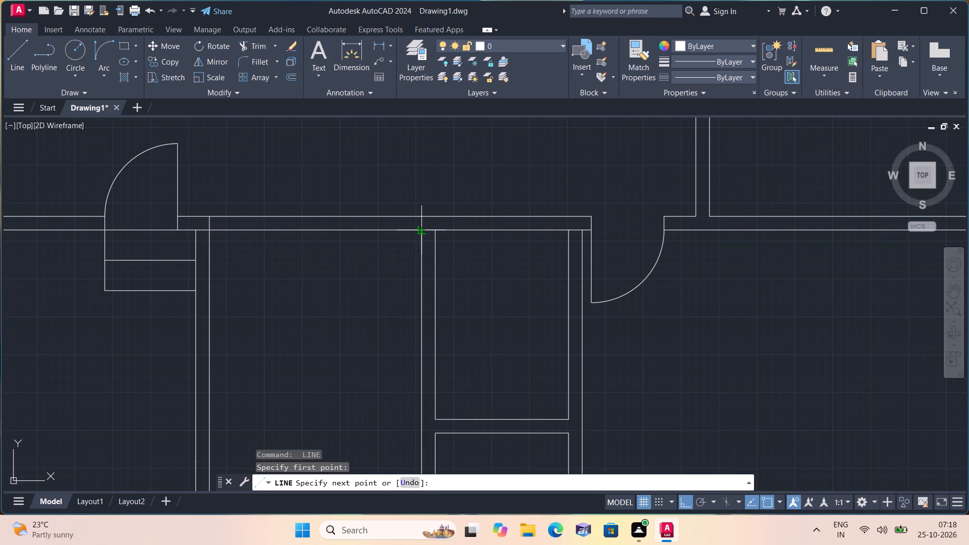
left_click(418, 219)
key("space")
Trim both horizontal wall faces between the two closing lines to open the middle passage.
scroll(420, 193, "down", 1)
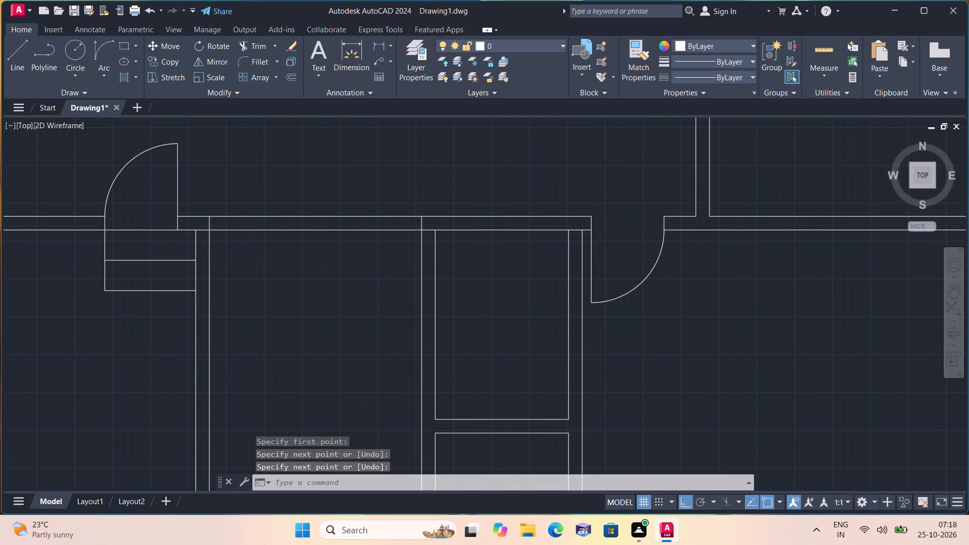
type("trim")
key("space")
scroll(410, 224, "down", 1)
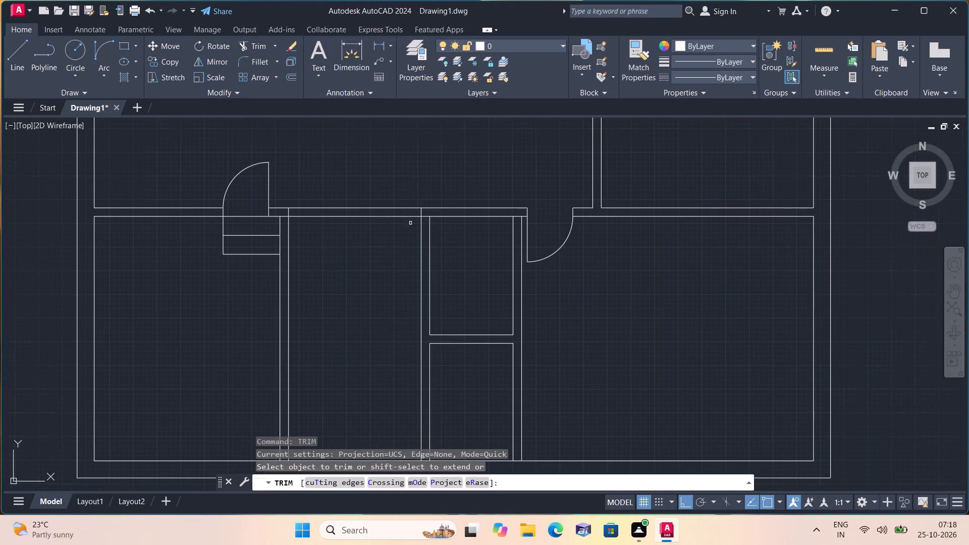
scroll(354, 210, "up", 1)
left_click_drag(358, 200, 363, 274)
Trim the short lower wall-face segments where the three partitions meet the horizontal wall.
scroll(328, 257, "up", 1)
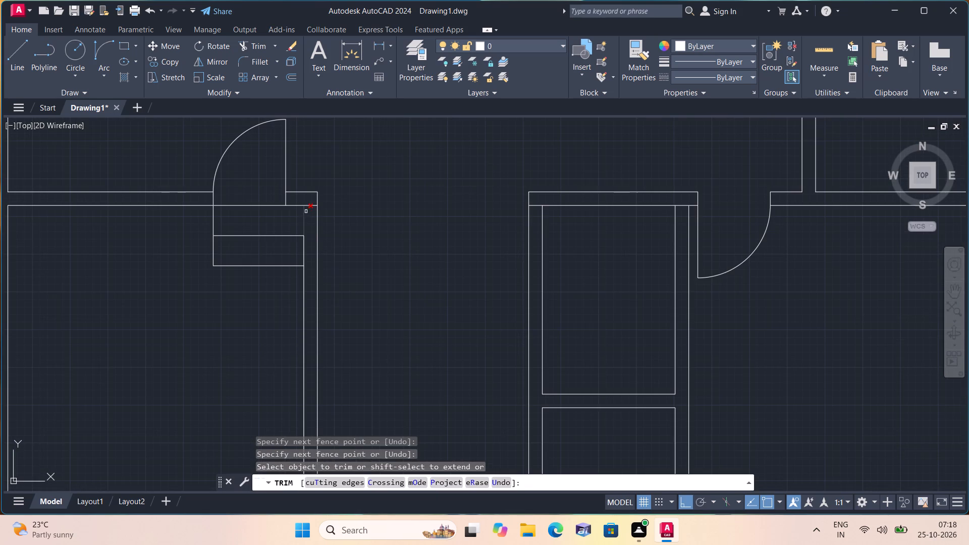
left_click(309, 205)
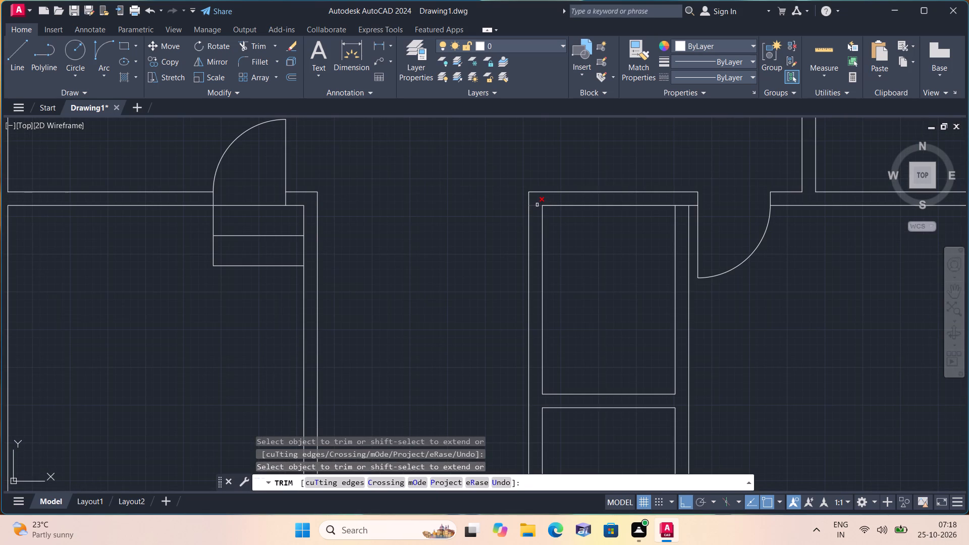
left_click(537, 205)
scroll(537, 205, "down", 1)
scroll(632, 201, "up", 1)
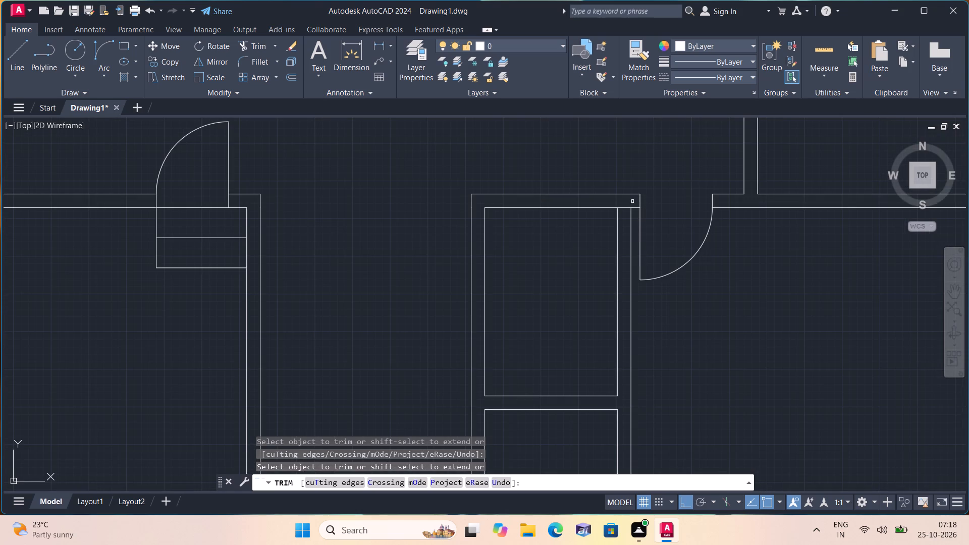
left_click(622, 208)
scroll(619, 203, "down", 1)
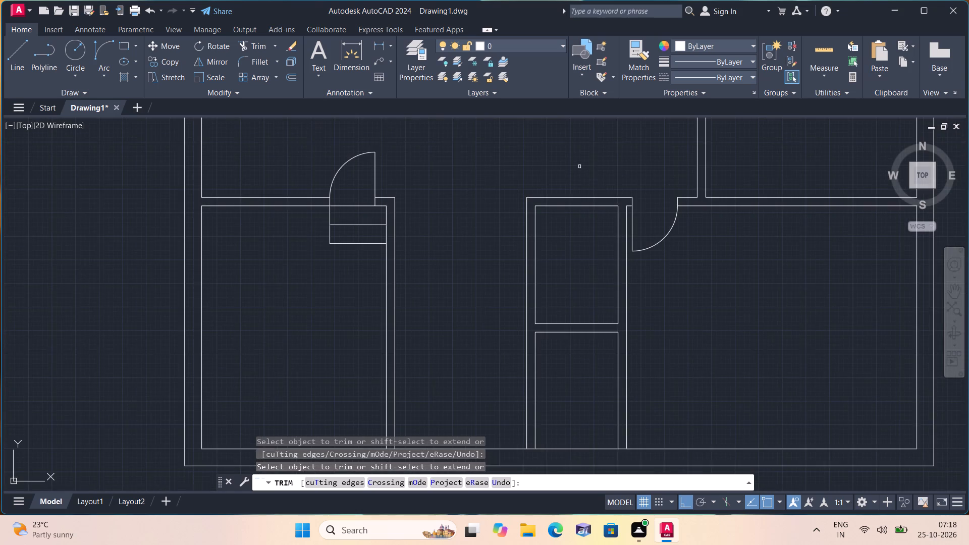
middle_click_drag(578, 166, 507, 298)
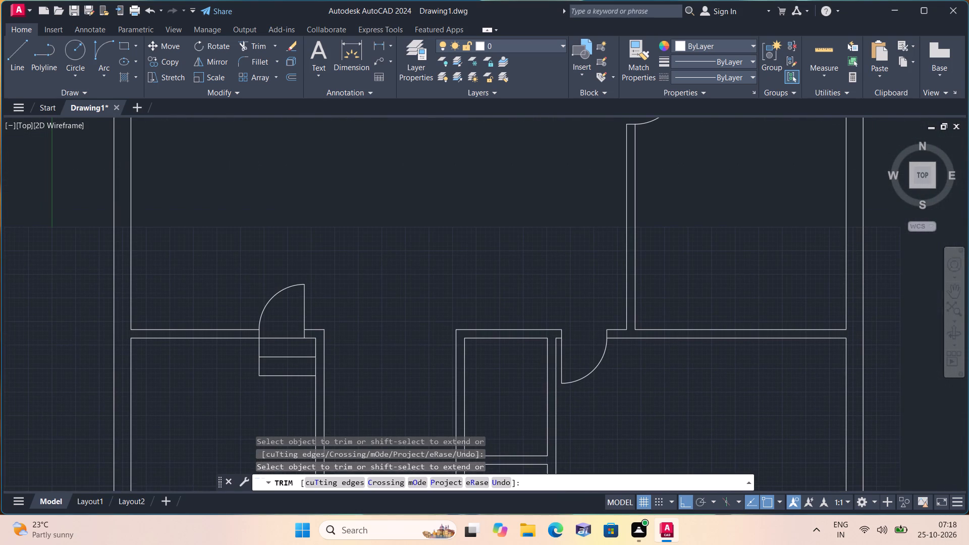
key("Escape")
Draw a line across the wall from the upper small room's top-left inner corner to the upper wall face.
key("l")
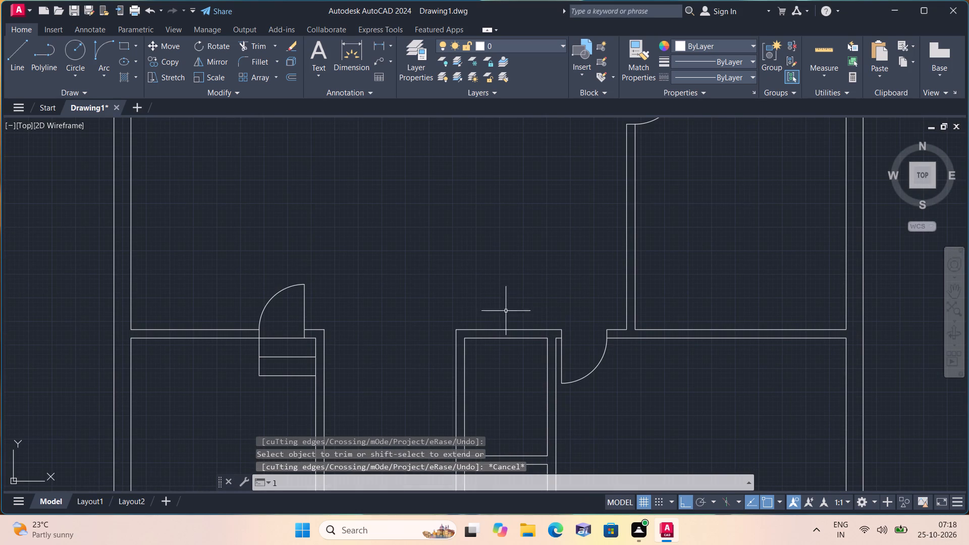
key("space")
scroll(489, 352, "up", 1)
left_click(453, 332)
left_click(452, 319)
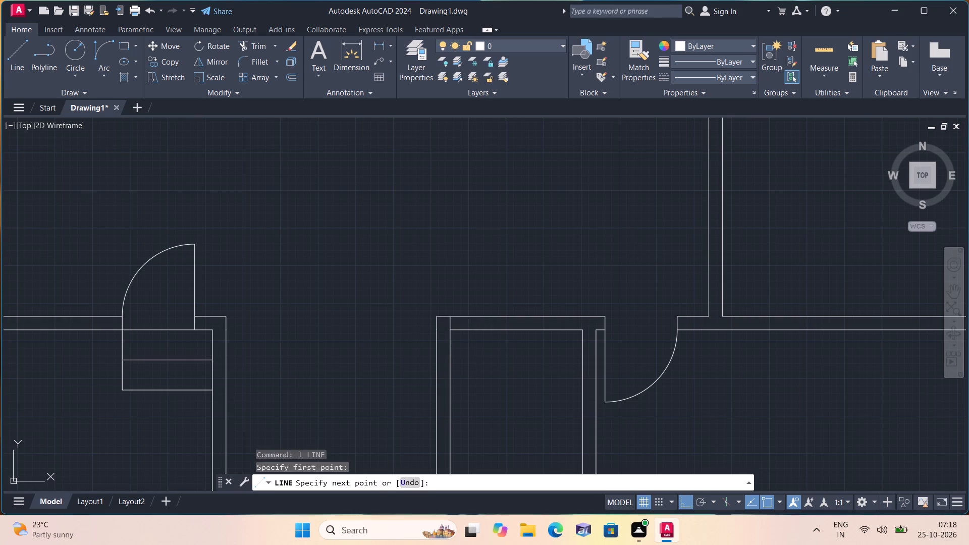
key("space")
From the small room's top-left inner corner, draw a line 2" right, another 2' right, and up across the wall as the far jamb.
scroll(526, 356, "up", 1)
scroll(424, 329, "up", 1)
key("space")
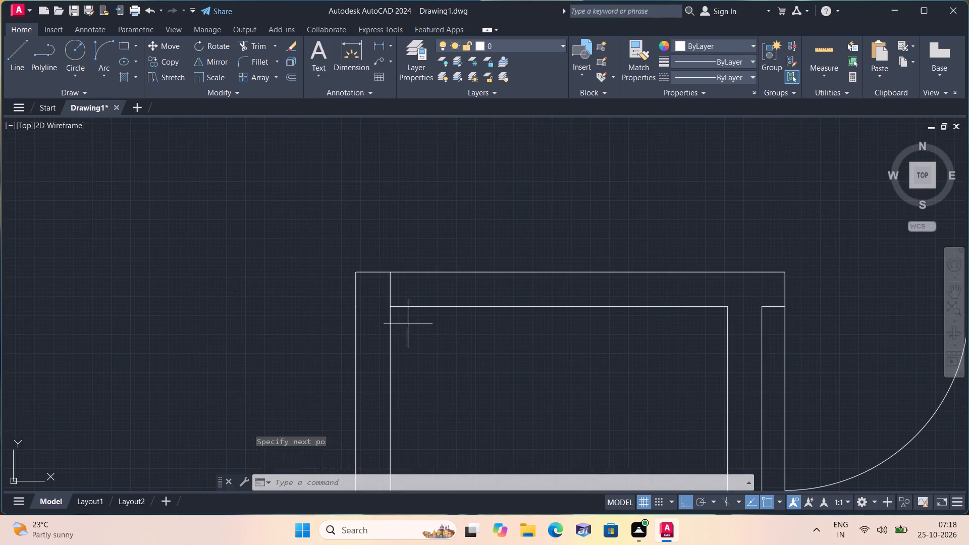
left_click(391, 307)
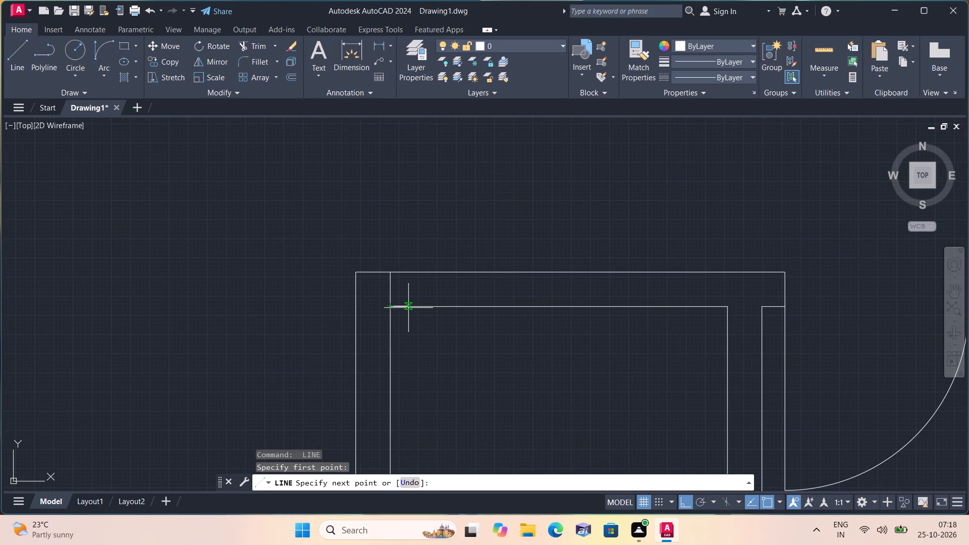
type("2\"")
key("space")
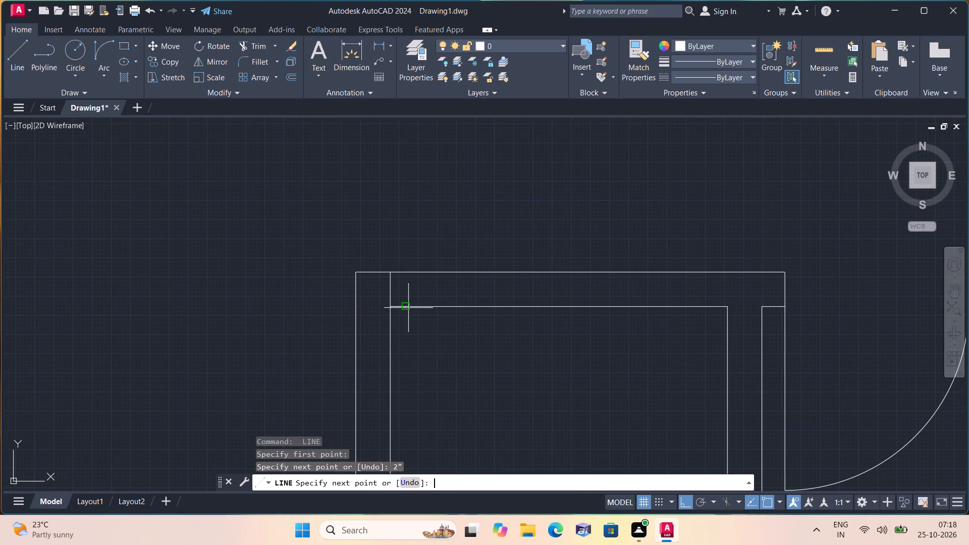
type("2'")
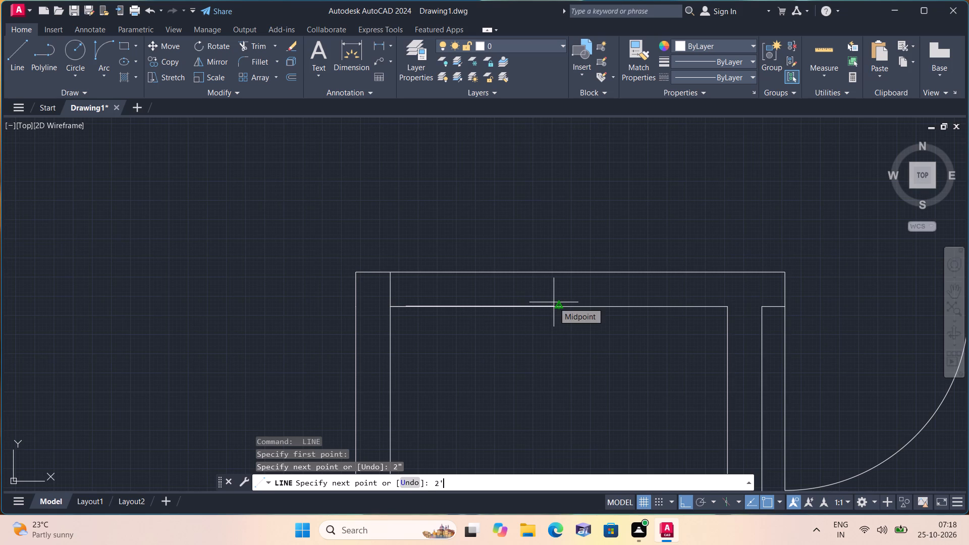
key("space")
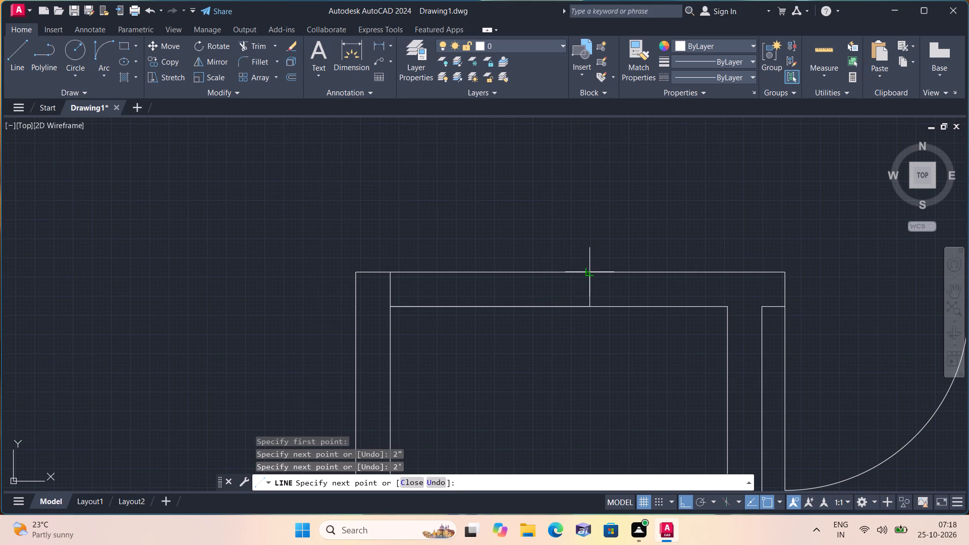
left_click(588, 270)
key("space")
Draw the near jamb across the small room's upper wall at the 2" offset point.
key("space")
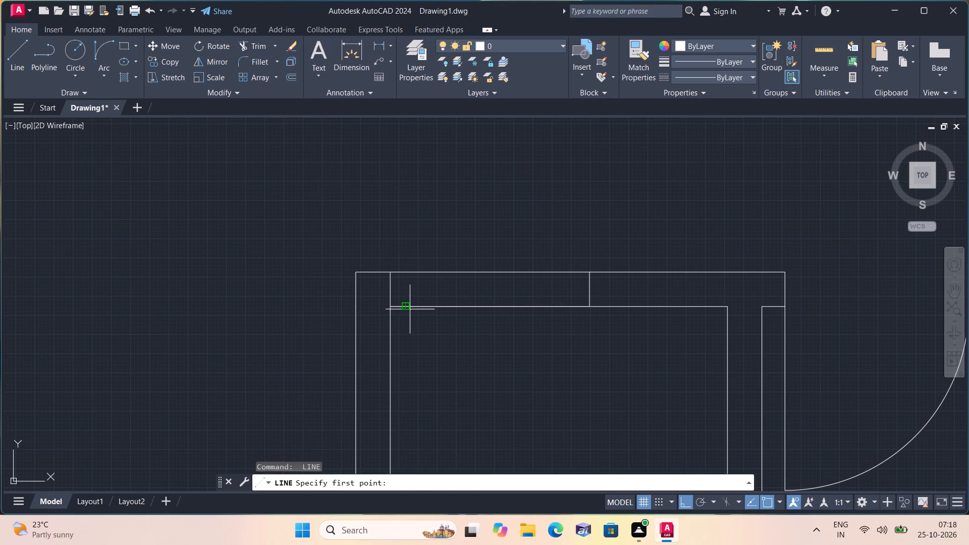
left_click(408, 305)
left_click(410, 273)
key("space")
Draw a 2' door leaf downward from the lower end of the small room's near jamb.
key("space")
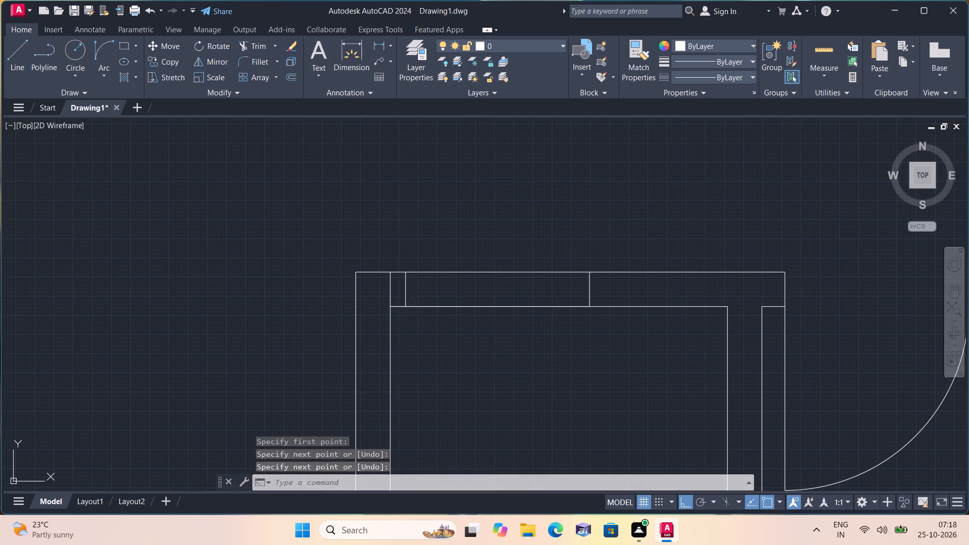
left_click(407, 305)
type("2'")
key("space")
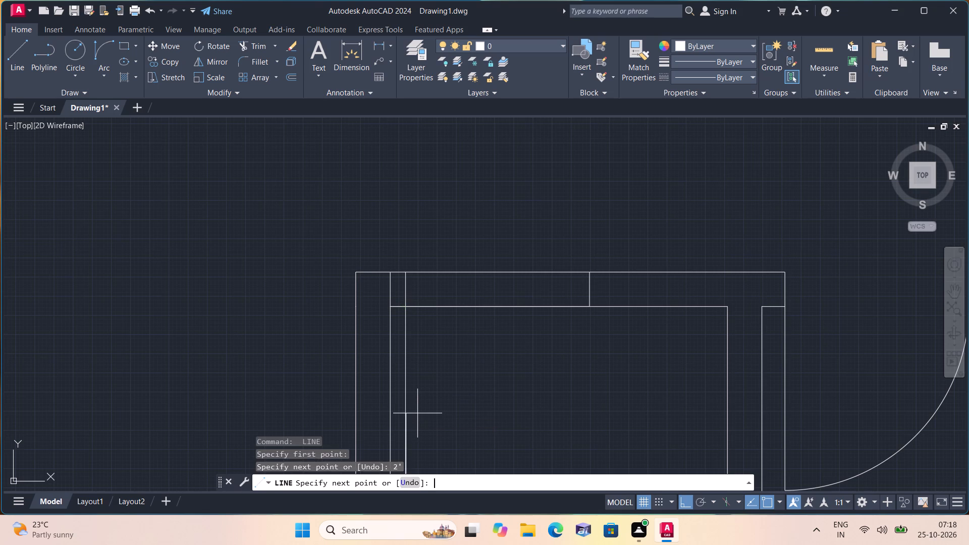
key("Escape")
Draw the small room's swing arc with Start, End, Direction from the leaf's lower end to the far jamb's lower corner.
scroll(276, 318, "down", 1)
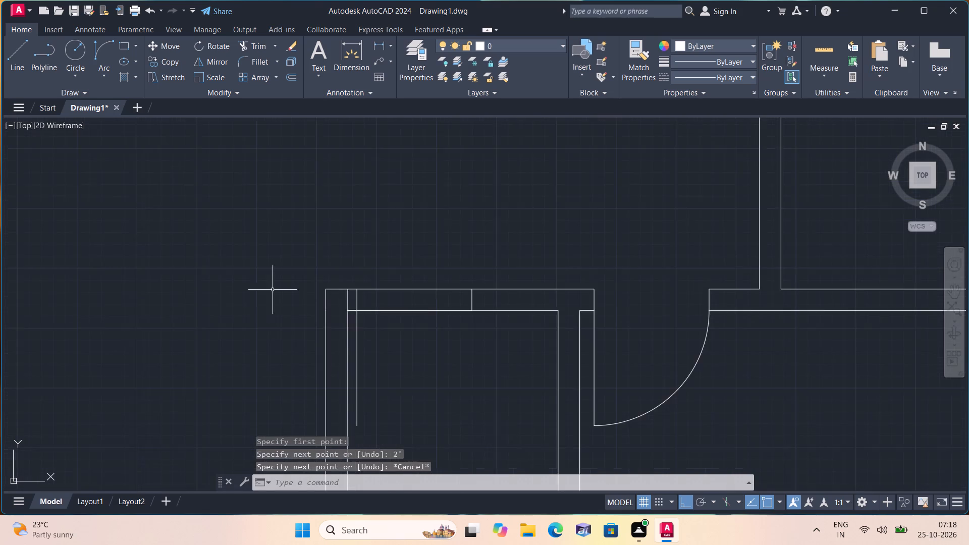
scroll(273, 290, "down", 1)
left_click(106, 74)
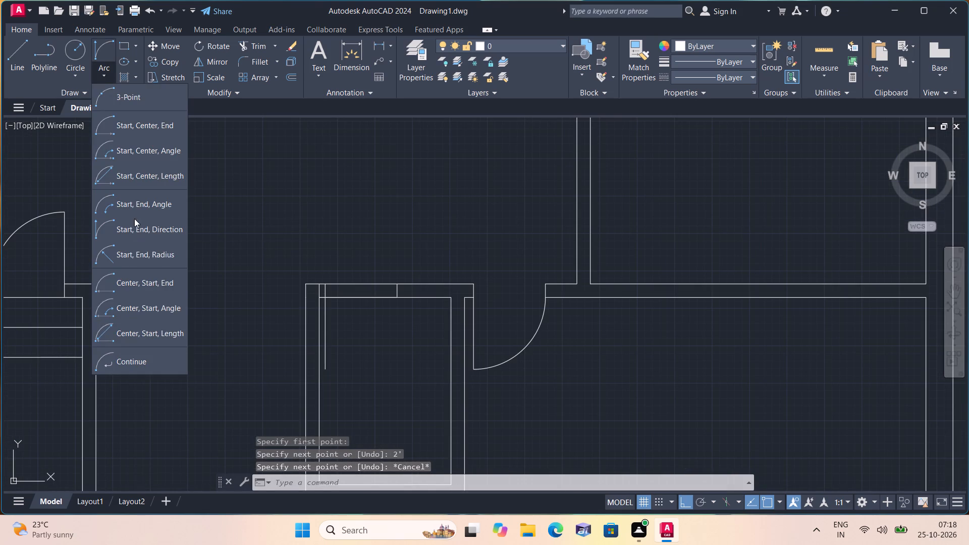
left_click(134, 226)
left_click(324, 370)
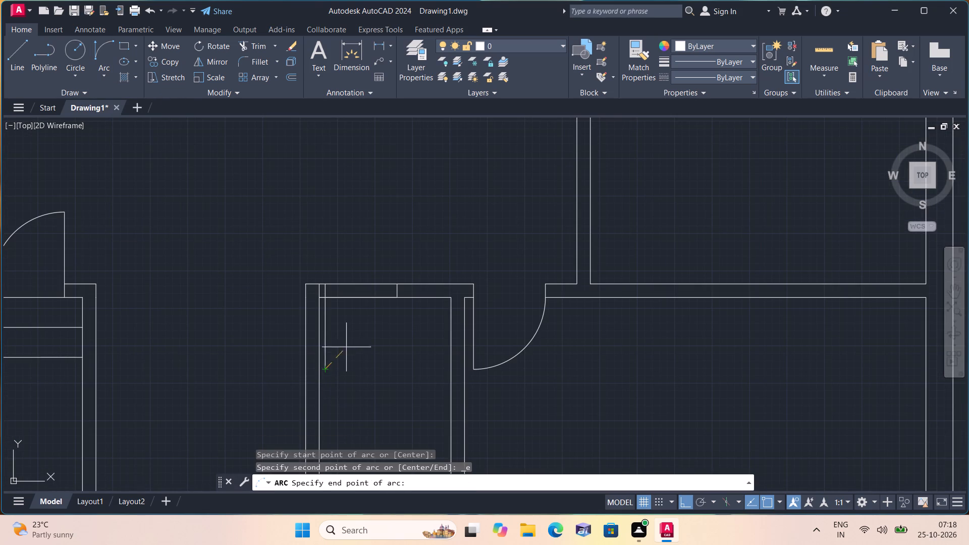
left_click(397, 297)
left_click(427, 368)
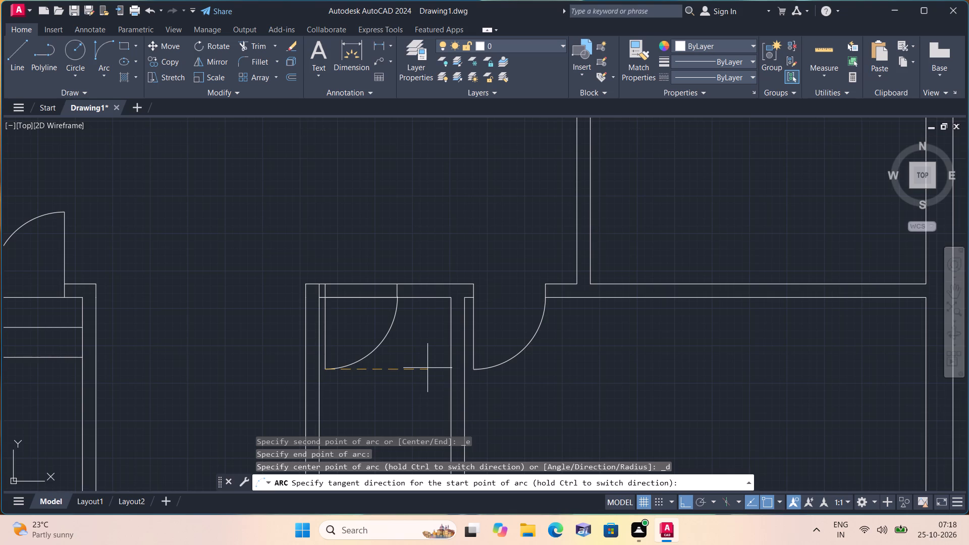
Trim both wall-face lines between the small room's two jambs to open the doorway.
type("trim")
key("space")
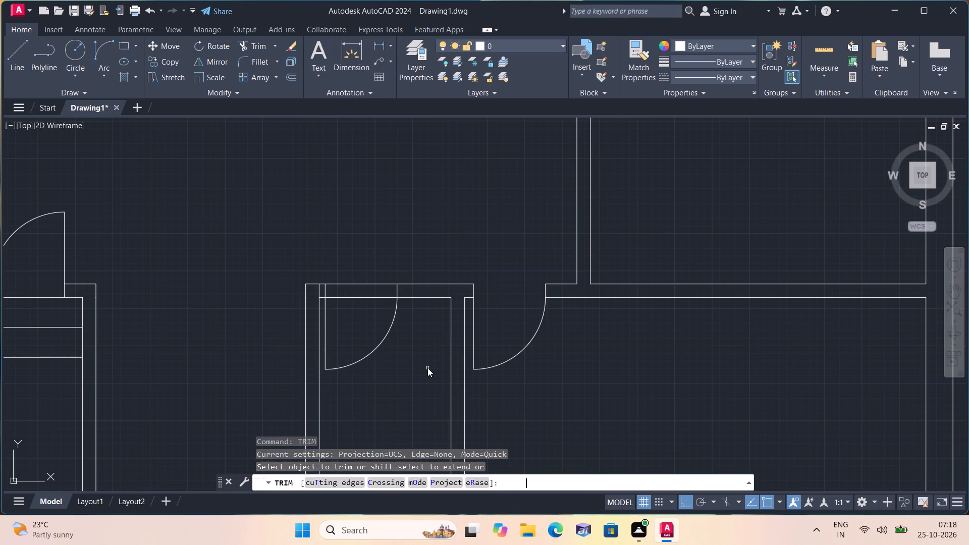
scroll(412, 302, "up", 1)
left_click(347, 318)
left_click(341, 251)
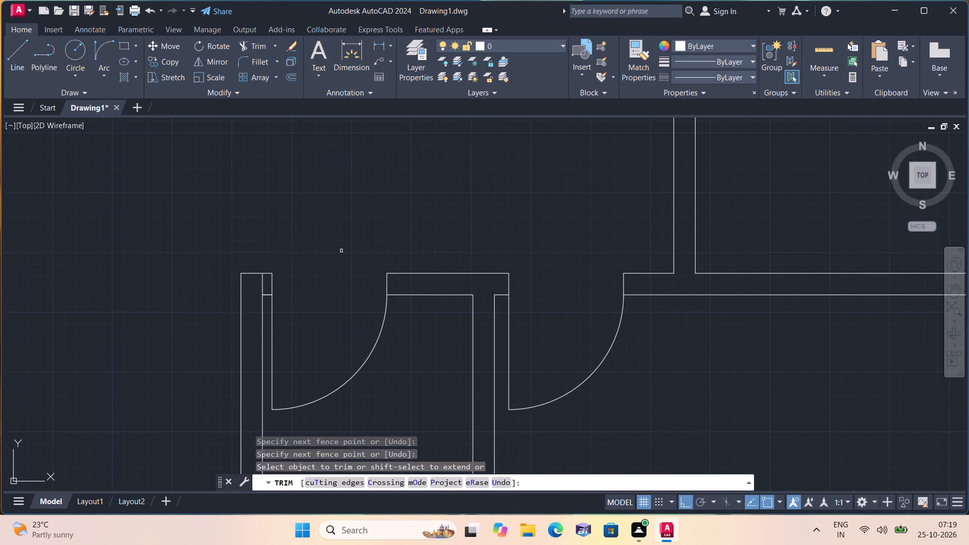
Trim the leftover partition line crossing the short wall stub beside the small upper room's door.
scroll(292, 297, "up", 2)
left_click(232, 292)
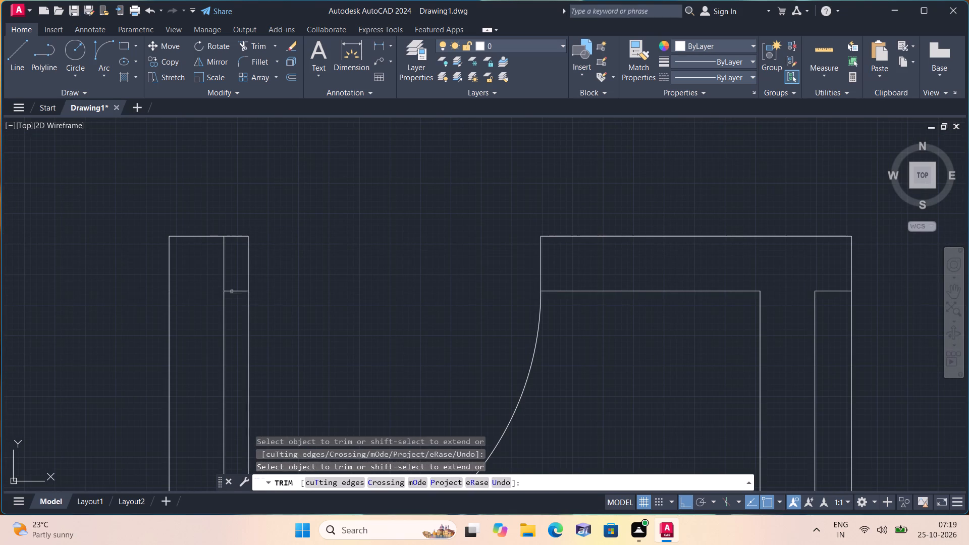
left_click(231, 269)
left_click(207, 249)
scroll(213, 259, "down", 3)
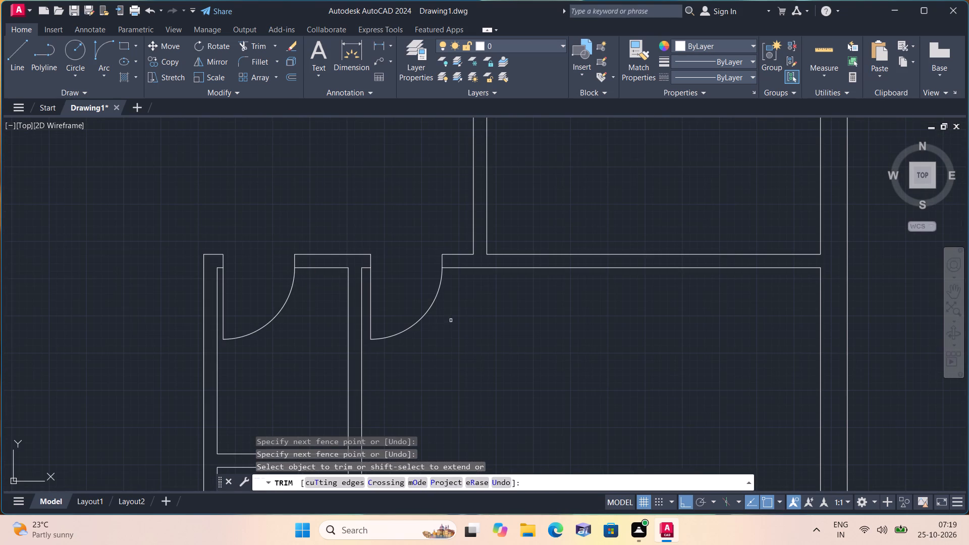
scroll(512, 357, "down", 2)
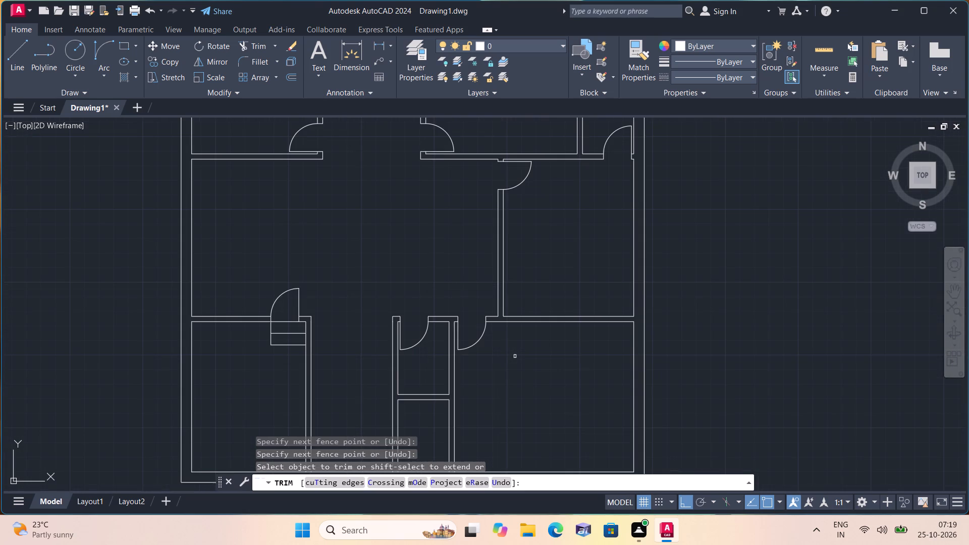
middle_click_drag(513, 354, 582, 362)
scroll(510, 353, "down", 1)
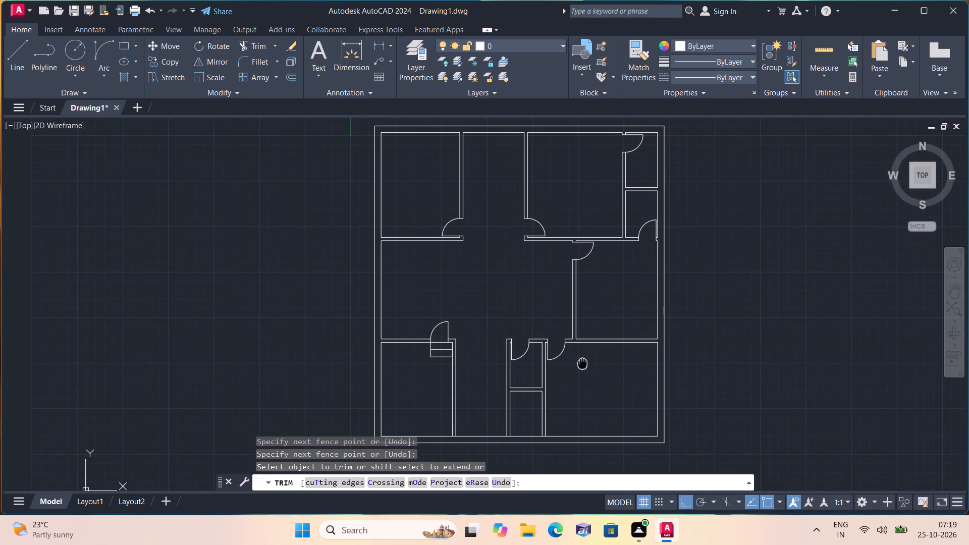
key("Escape")
Examine the whole floor plan, checking the rooms and their door openings.
scroll(582, 362, "down", 1)
scroll(582, 362, "up", 1)
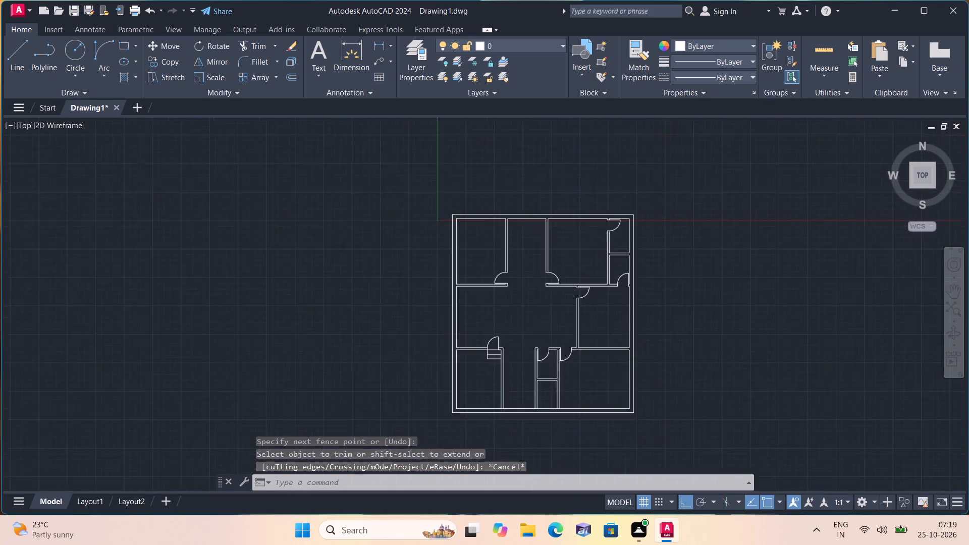
scroll(582, 362, "up", 1)
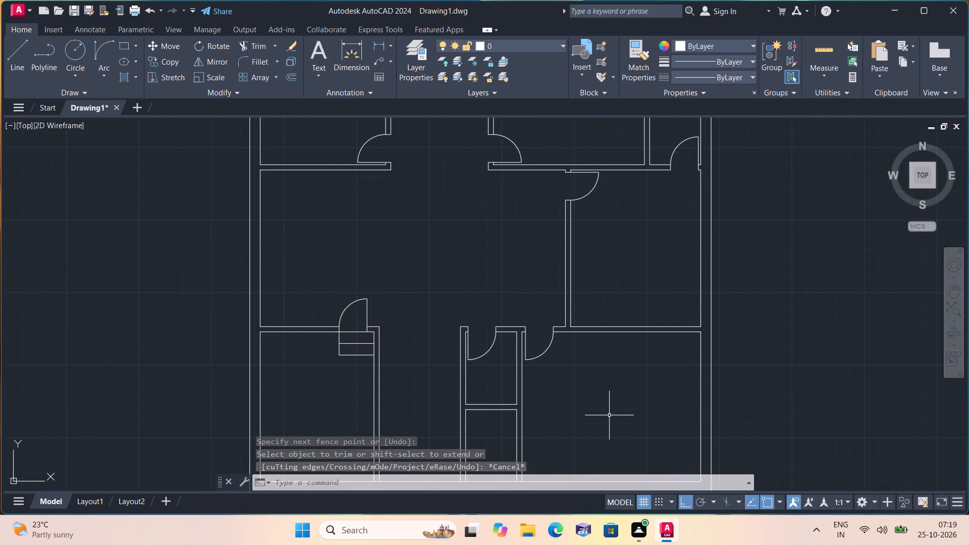
scroll(609, 415, "down", 1)
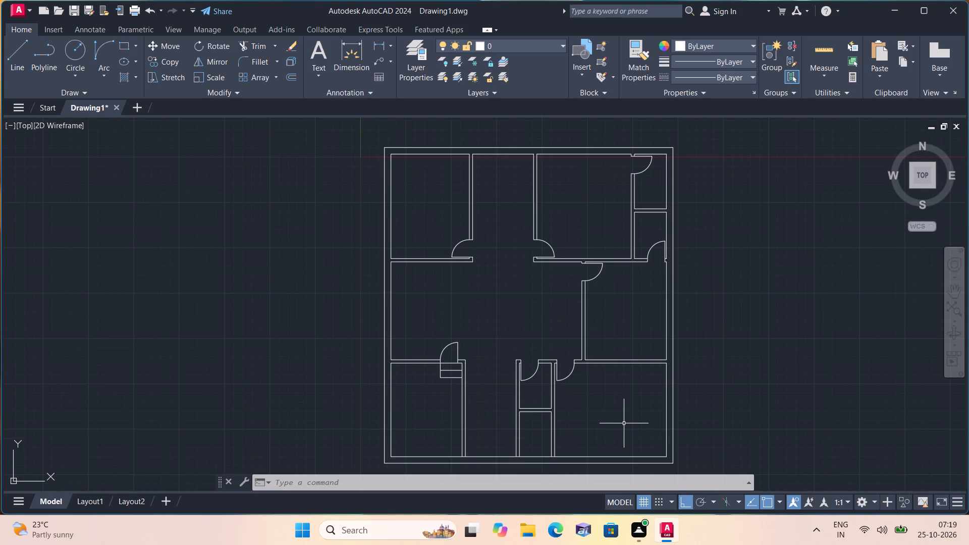
middle_click_drag(619, 313, 597, 321)
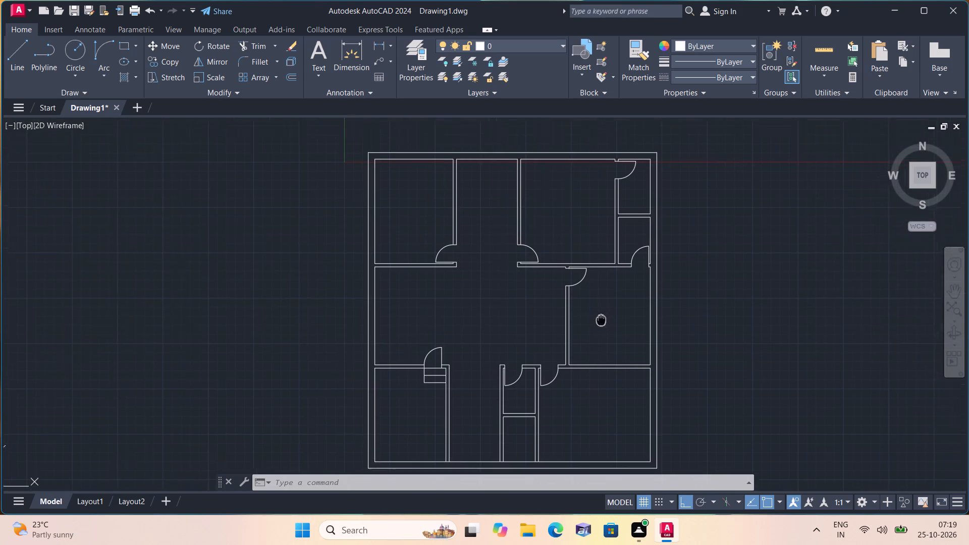
middle_click_drag(597, 321, 559, 393)
middle_click(559, 393)
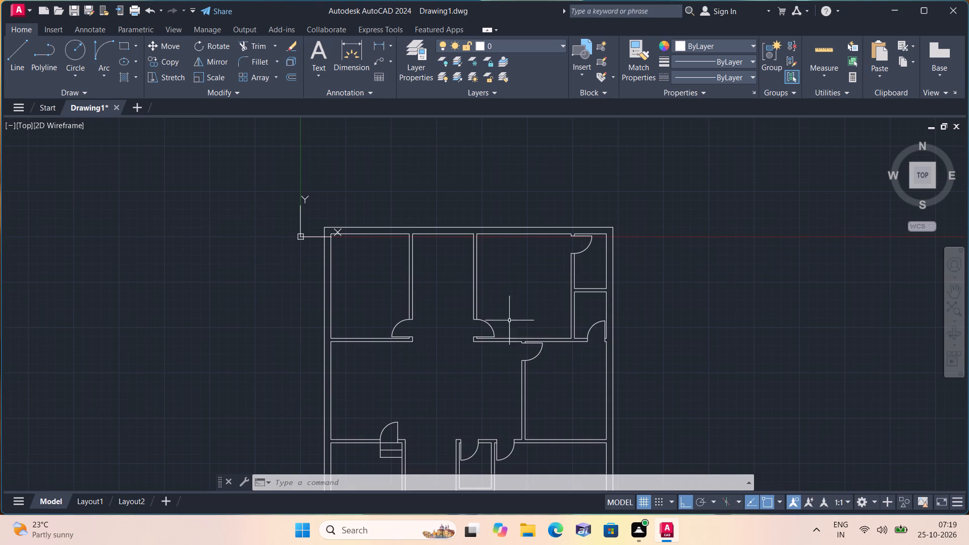
scroll(422, 341, "up", 1)
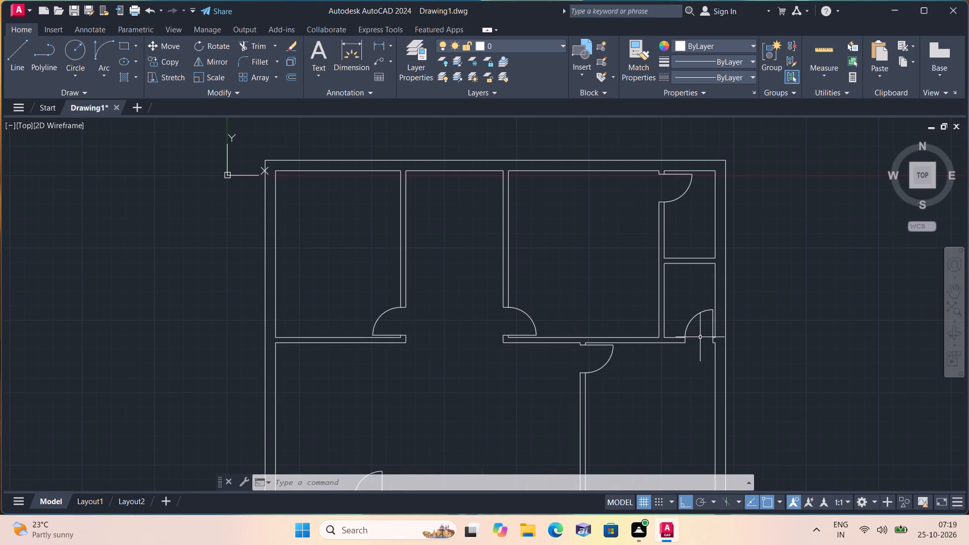
middle_click_drag(704, 389, 700, 290)
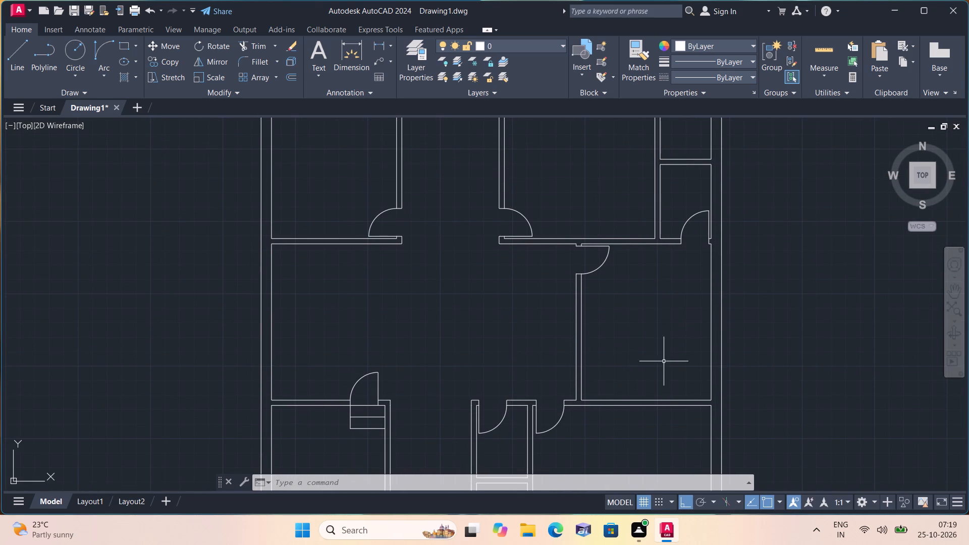
Draw two jambs across the right partition of the small bottom room, the first 2" above the outer wall and the second 2' further up.
middle_click_drag(586, 398, 625, 247)
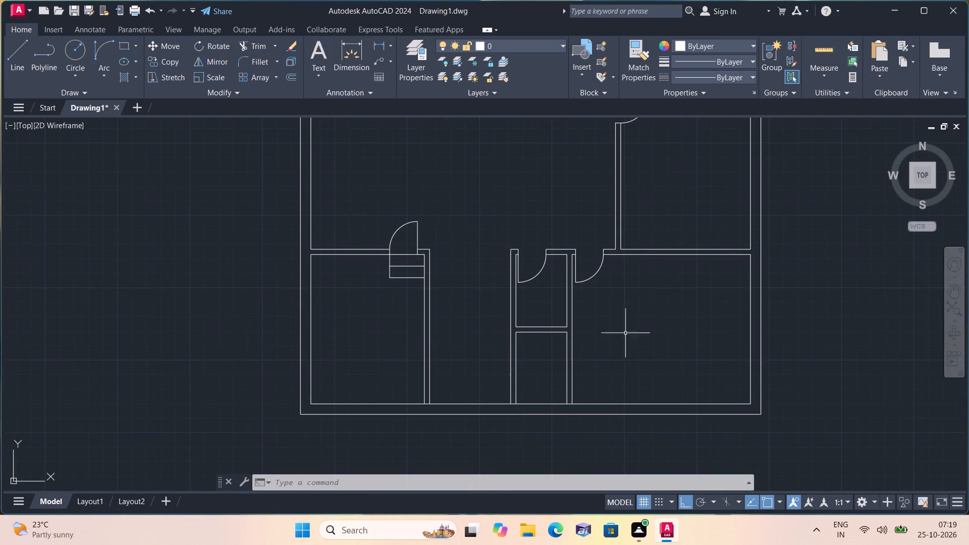
middle_click_drag(634, 352, 636, 272)
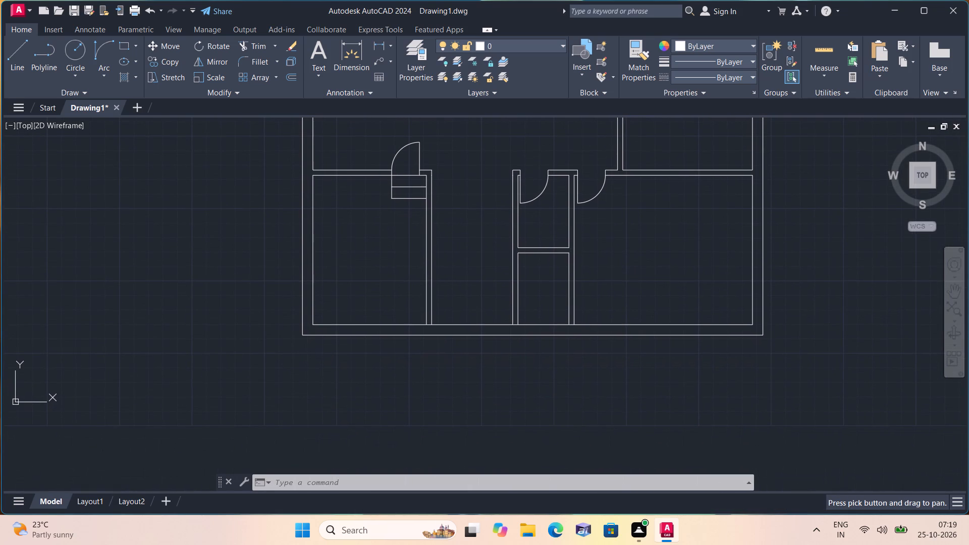
type("l")
key("space")
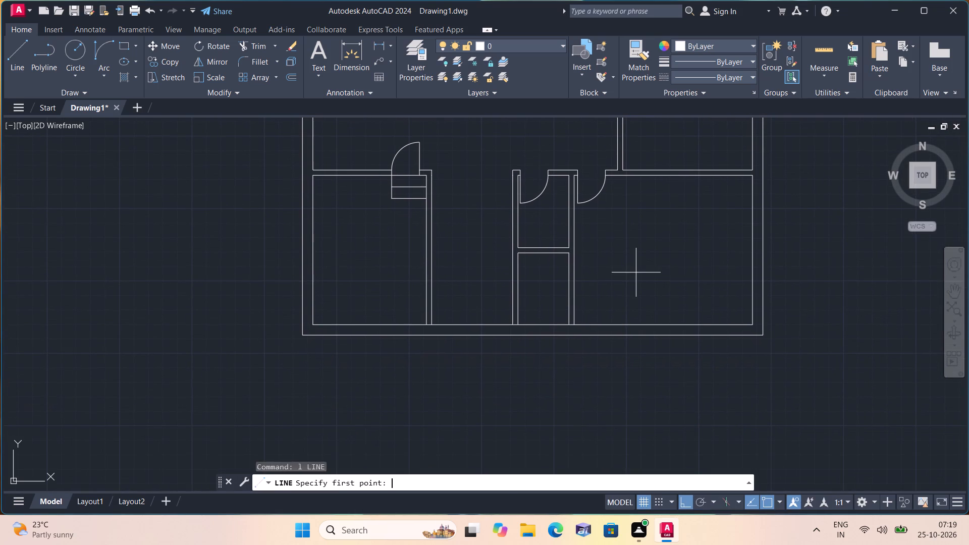
scroll(551, 328, "up", 3)
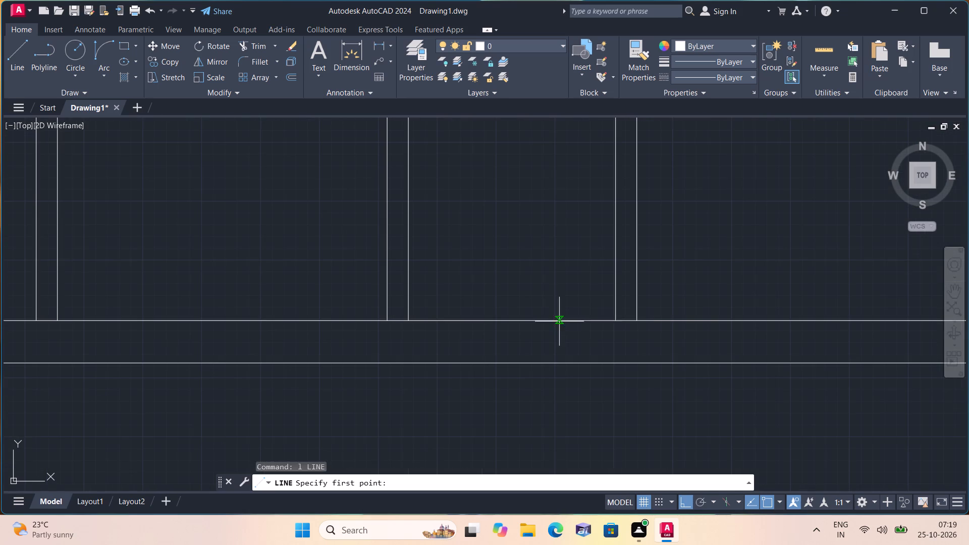
left_click(617, 322)
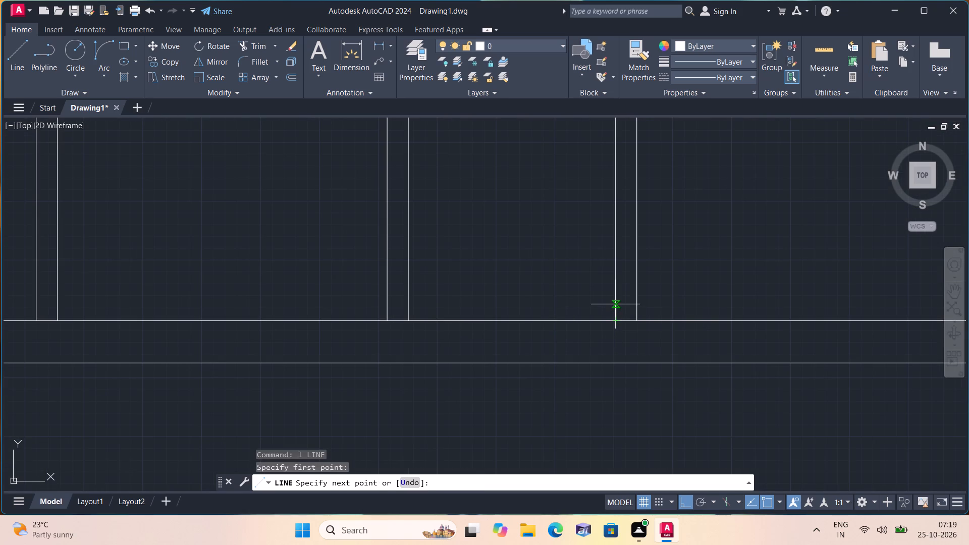
type("2\"")
key("space")
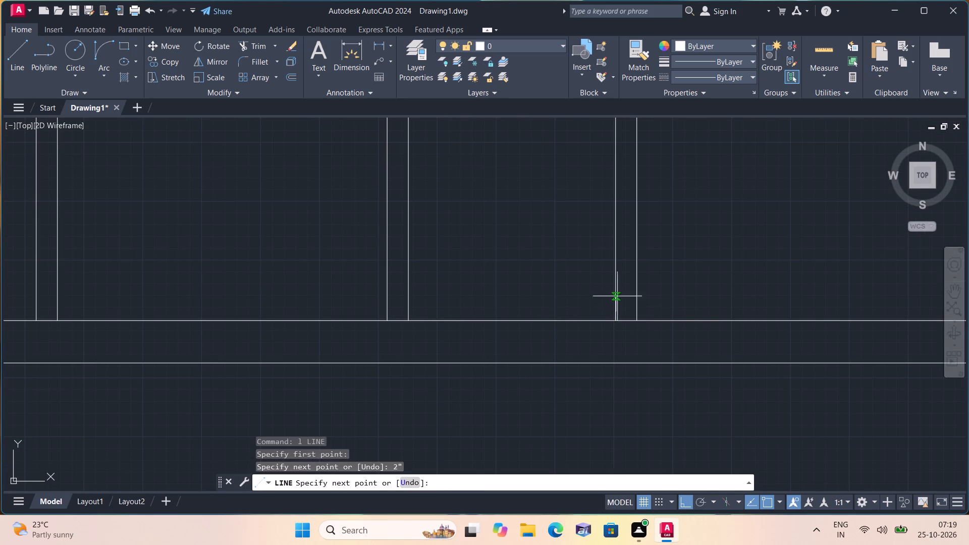
left_click(635, 310)
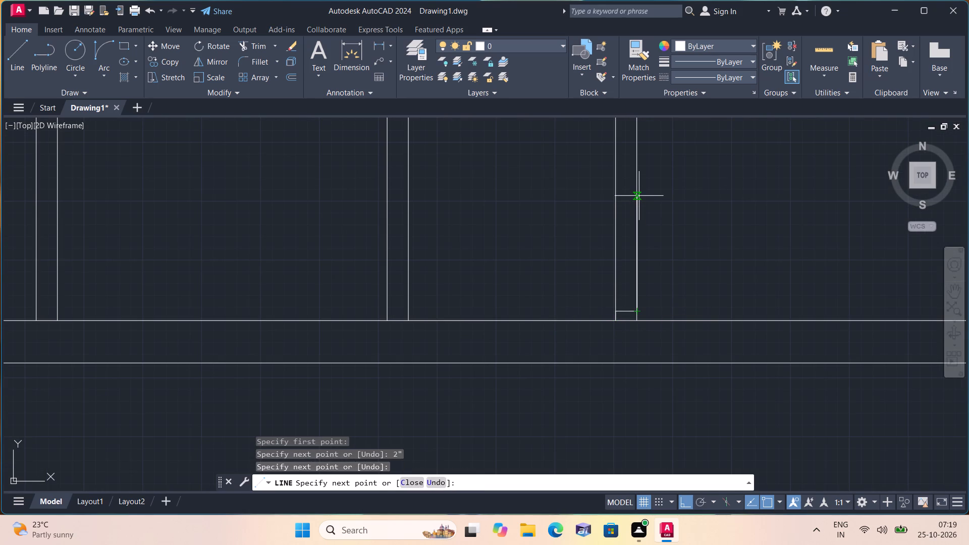
type("2'")
key("space")
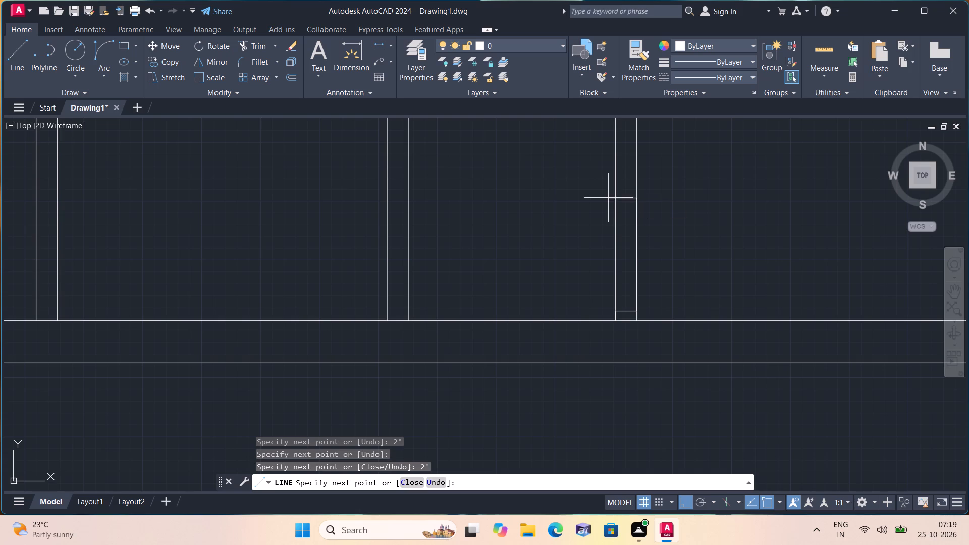
left_click(615, 198)
key("space")
Trim both partition face lines between the small bottom room's two jambs to open the doorway.
type("trim")
key("space")
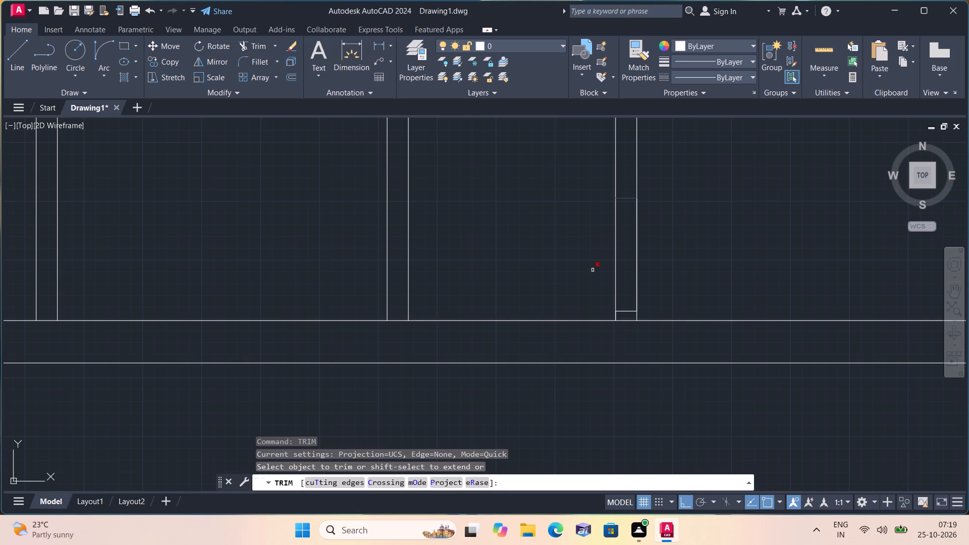
left_click(572, 269)
left_click(744, 255)
scroll(634, 319, "up", 1)
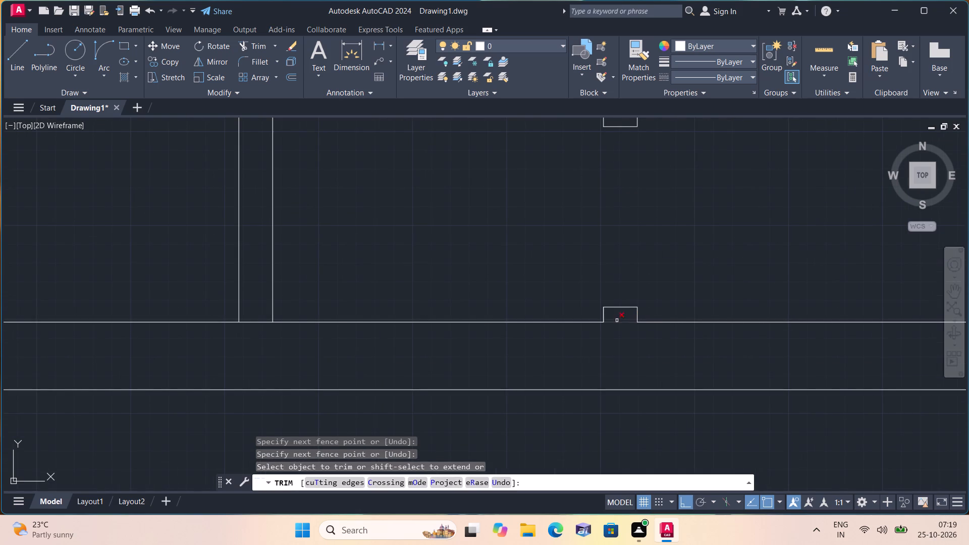
left_click(605, 313)
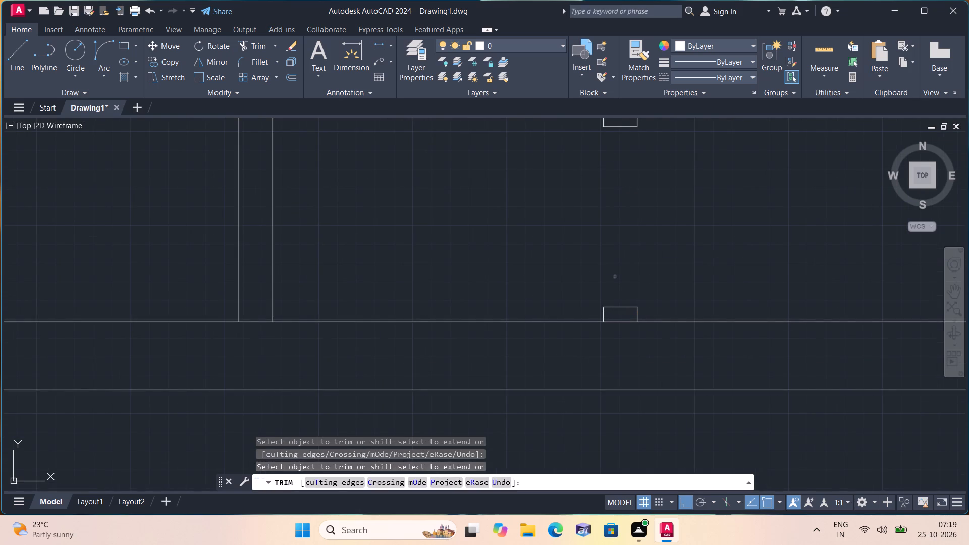
key("space")
Draw a 2' door leaf leftward into the small bottom room from the upper jamb's inner corner.
type("l")
key("space")
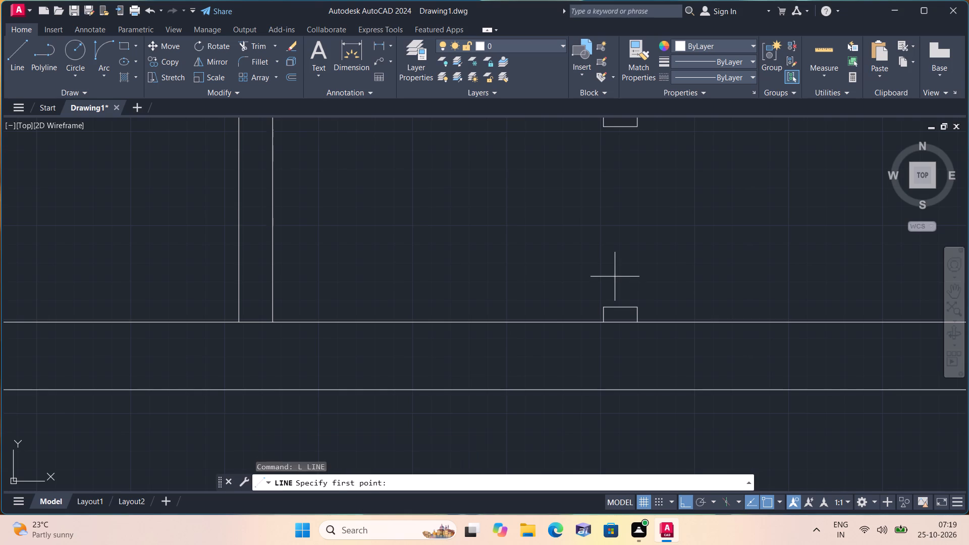
scroll(617, 274, "down", 1)
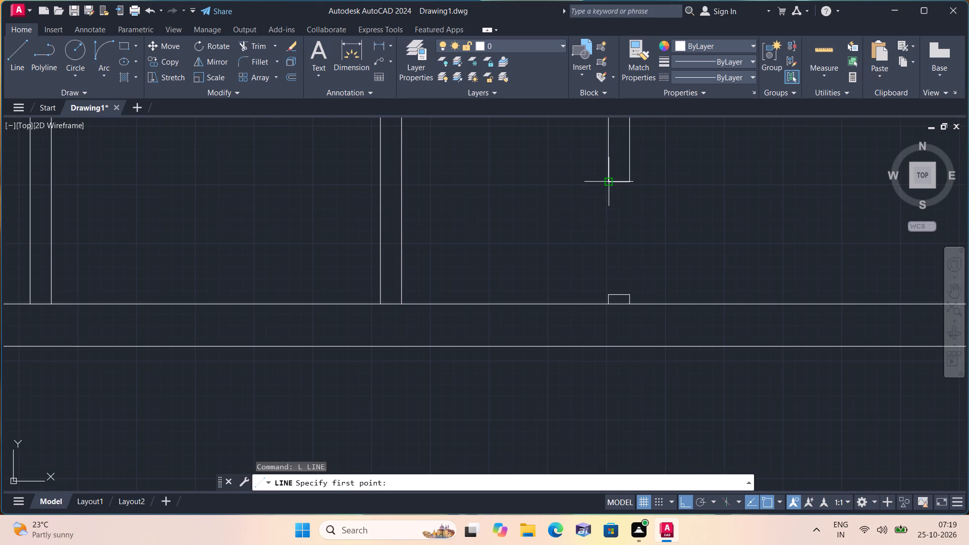
left_click(610, 183)
type("2'")
key("space")
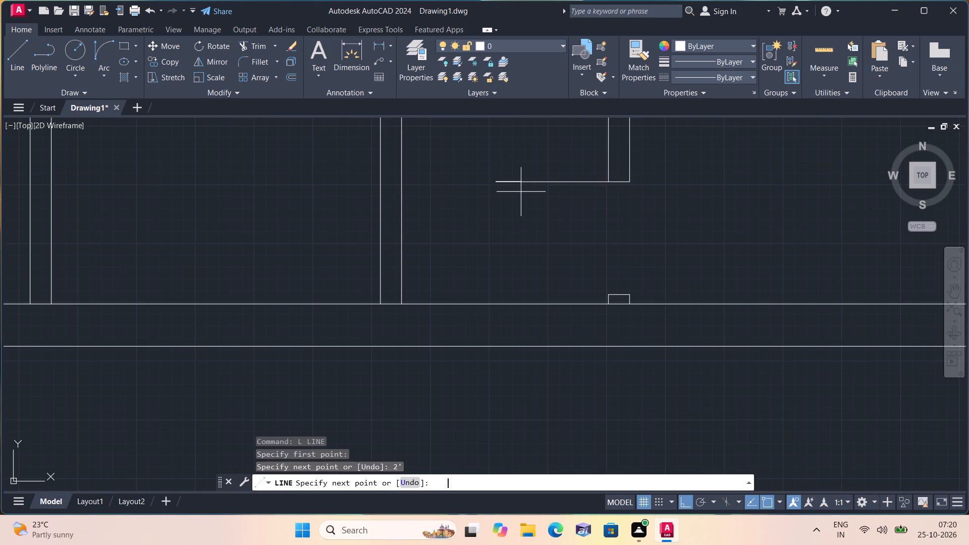
key("Escape")
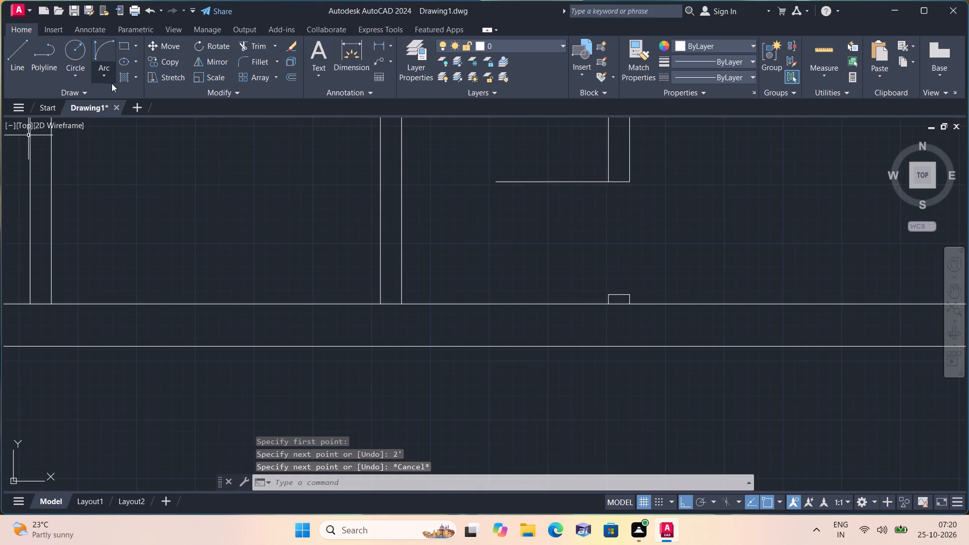
Draw the small bottom room's swing arc with Start, End, Direction from the leaf's free end to the lower jamb's inner corner.
left_click(111, 75)
left_click(145, 226)
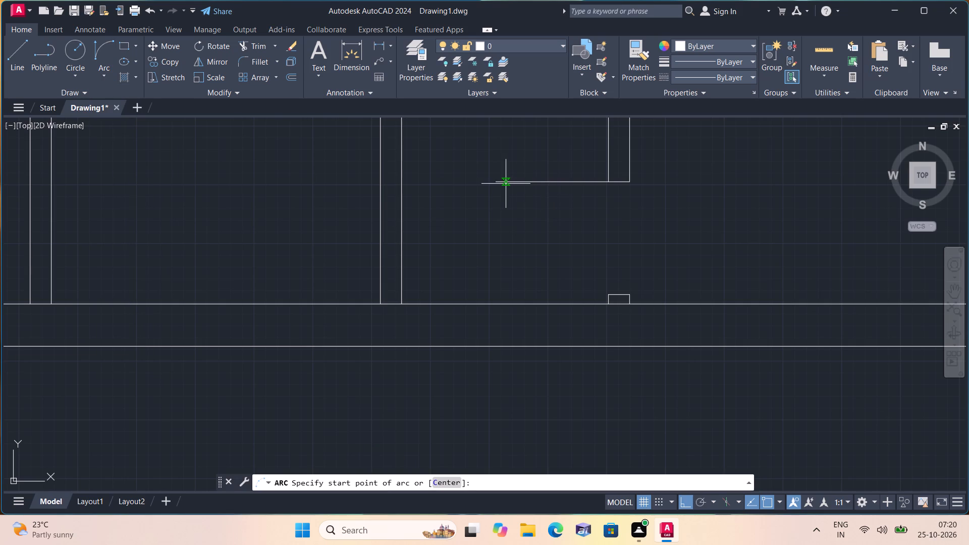
left_click(499, 182)
left_click(606, 292)
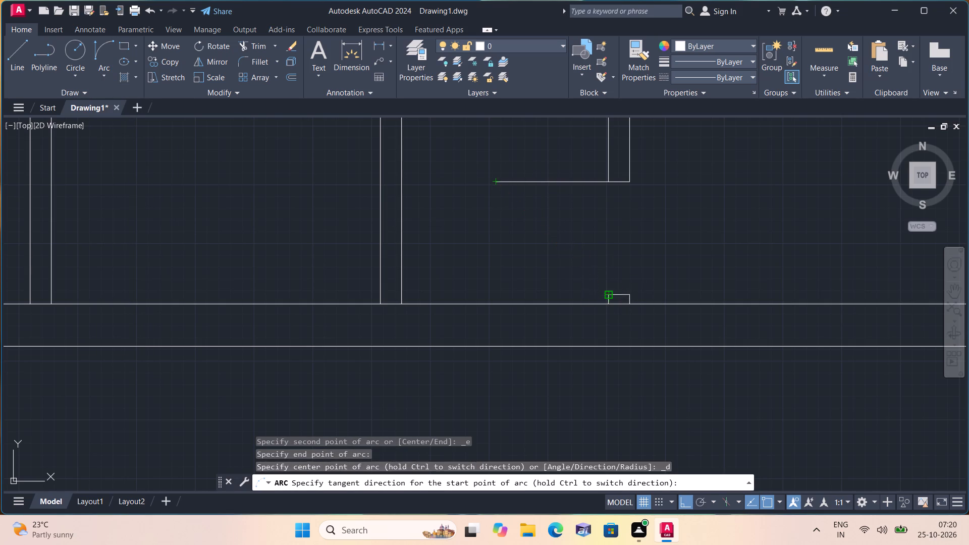
left_click(539, 279)
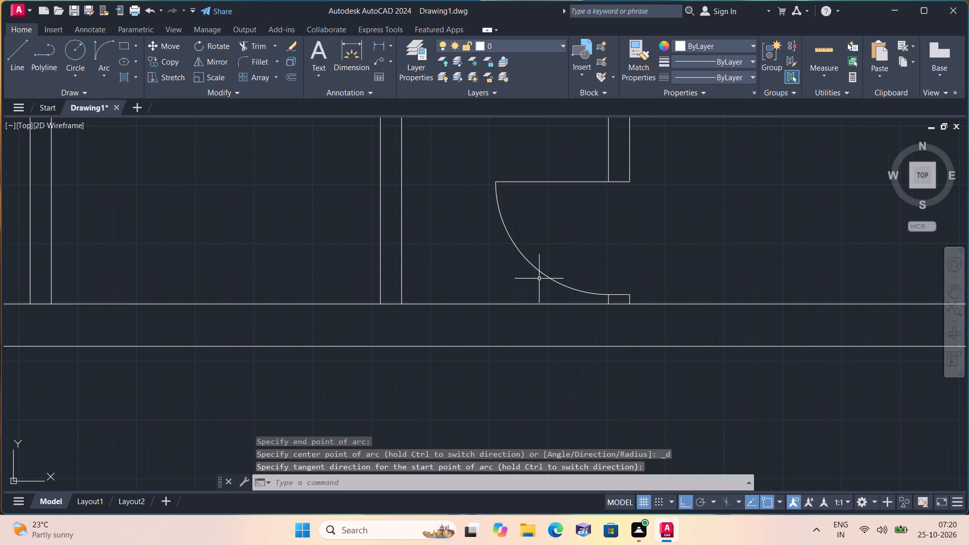
Trim the bottom outer wall's inner line between the faces of the two full-height partitions that meet it.
scroll(539, 279, "down", 2)
scroll(543, 228, "down", 1)
scroll(545, 217, "up", 1)
middle_click_drag(543, 217, 520, 260)
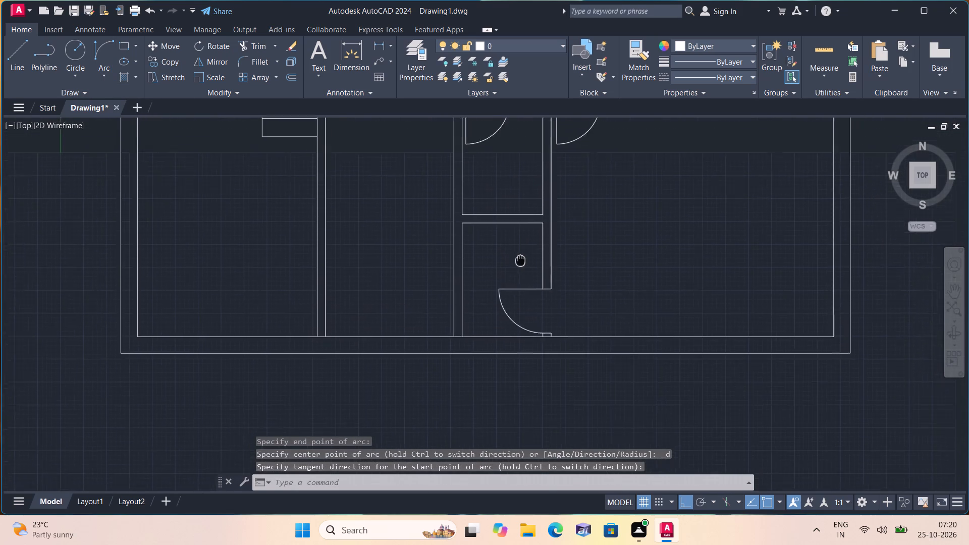
middle_click_drag(520, 260, 513, 314)
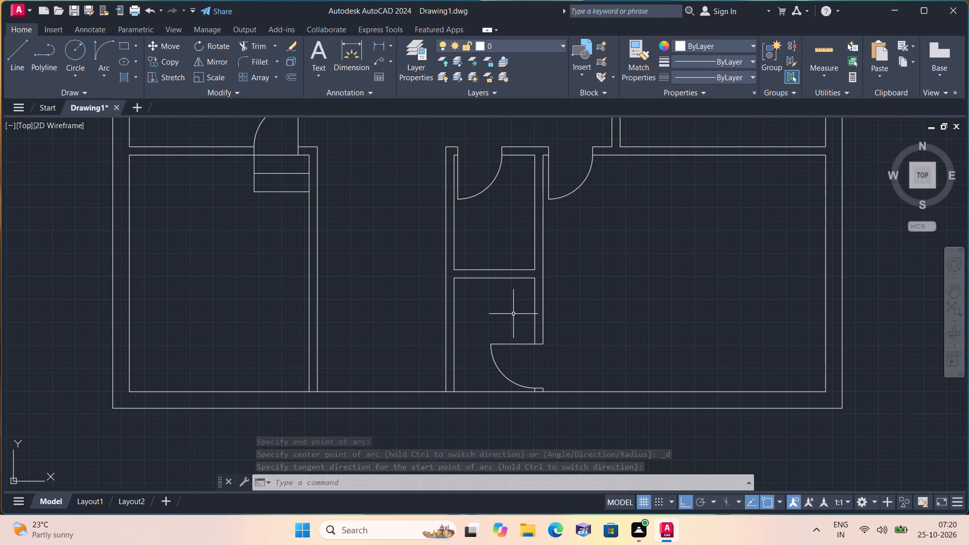
scroll(513, 314, "down", 1)
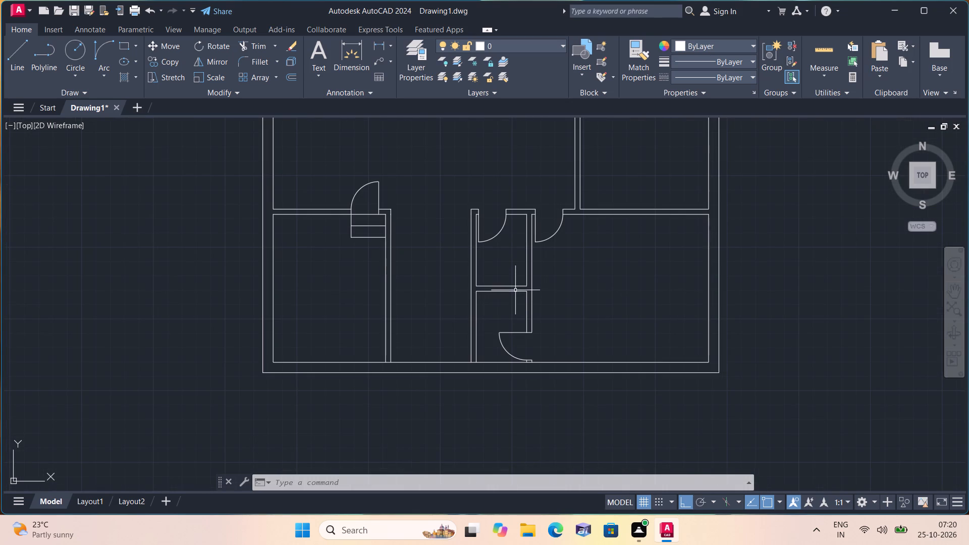
type("trim")
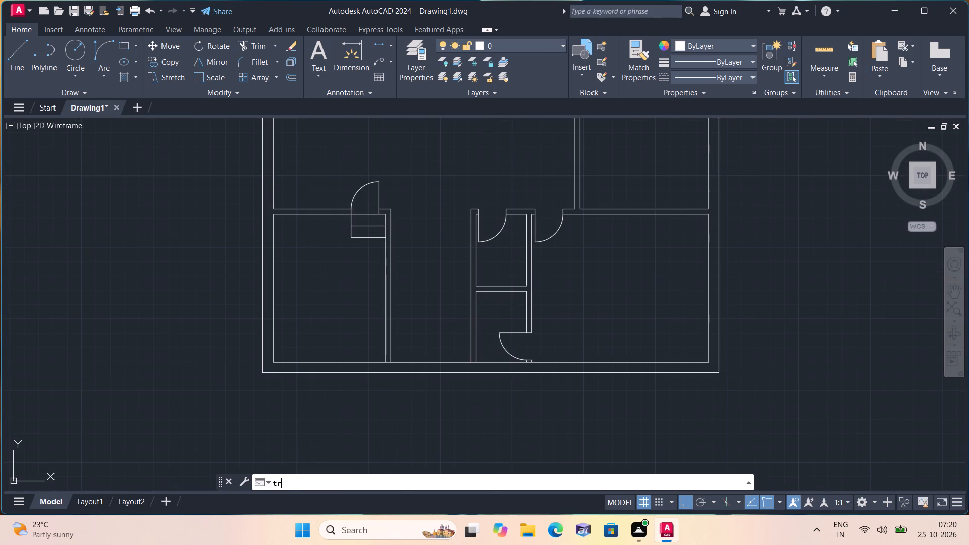
key("space")
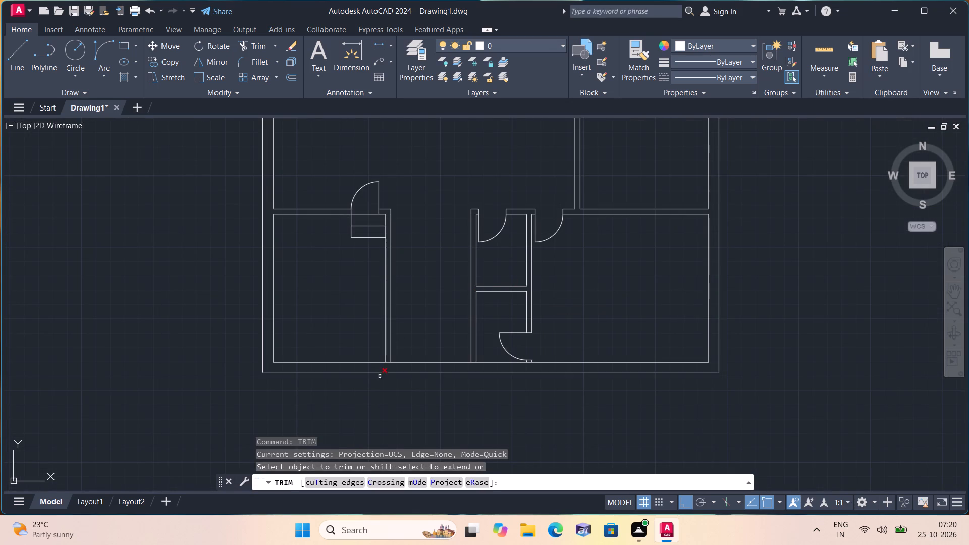
scroll(383, 358, "up", 1)
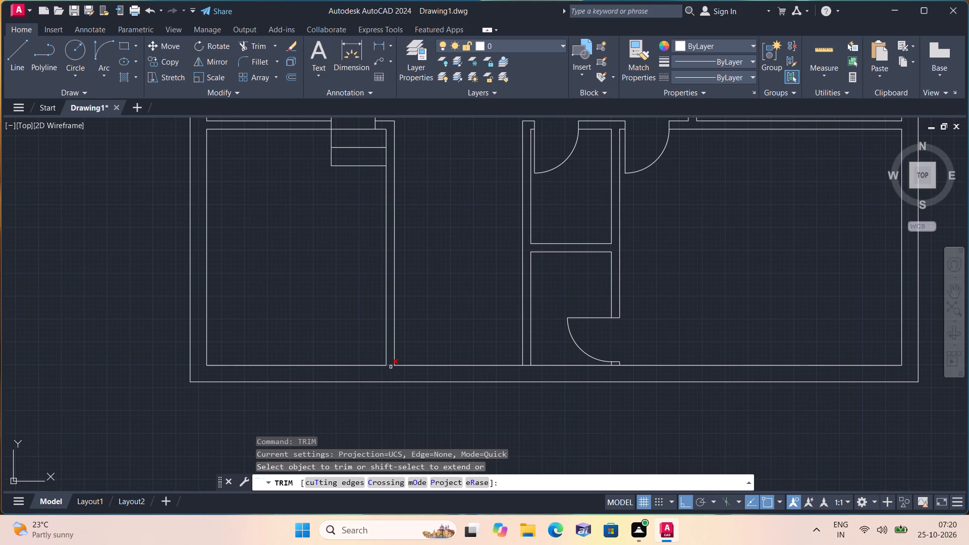
left_click(391, 367)
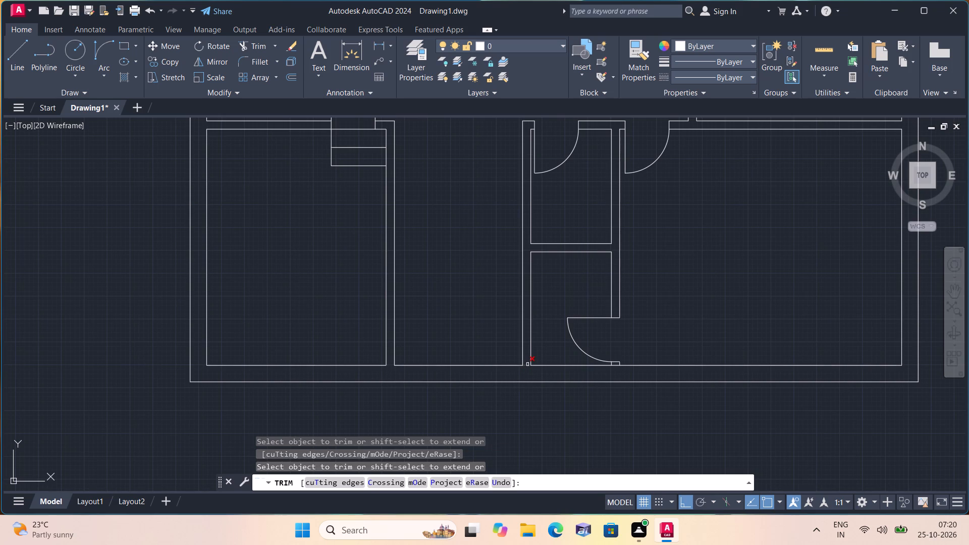
left_click(527, 364)
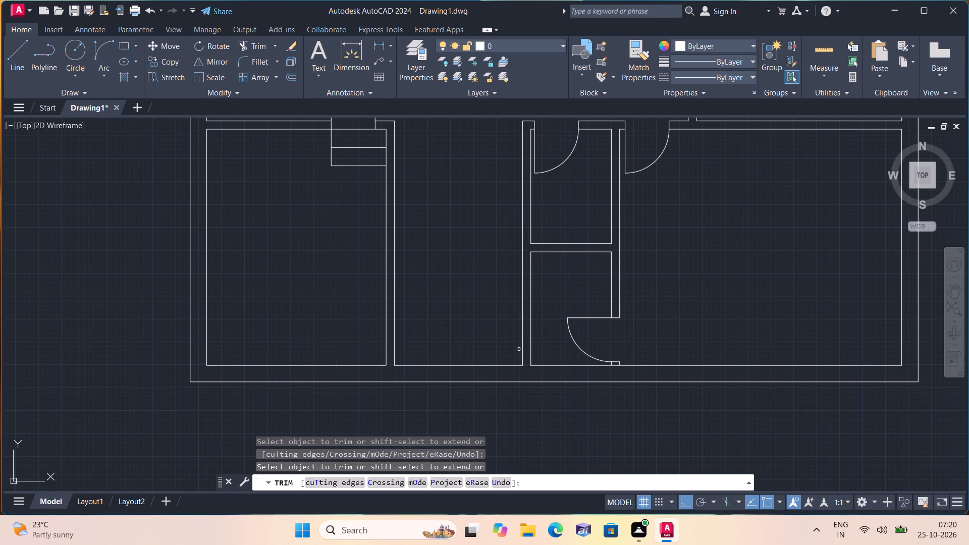
scroll(459, 320, "down", 1)
middle_click_drag(446, 312, 407, 387)
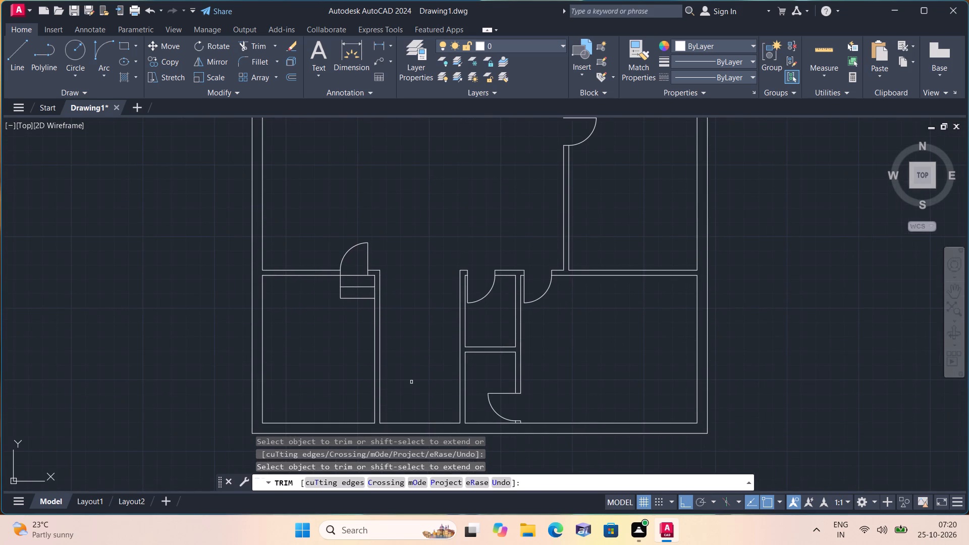
key("space")
Offset the leaves of the two facing doors at the upper corridor 1" upward, into their swings.
type("off 1\"")
key("space")
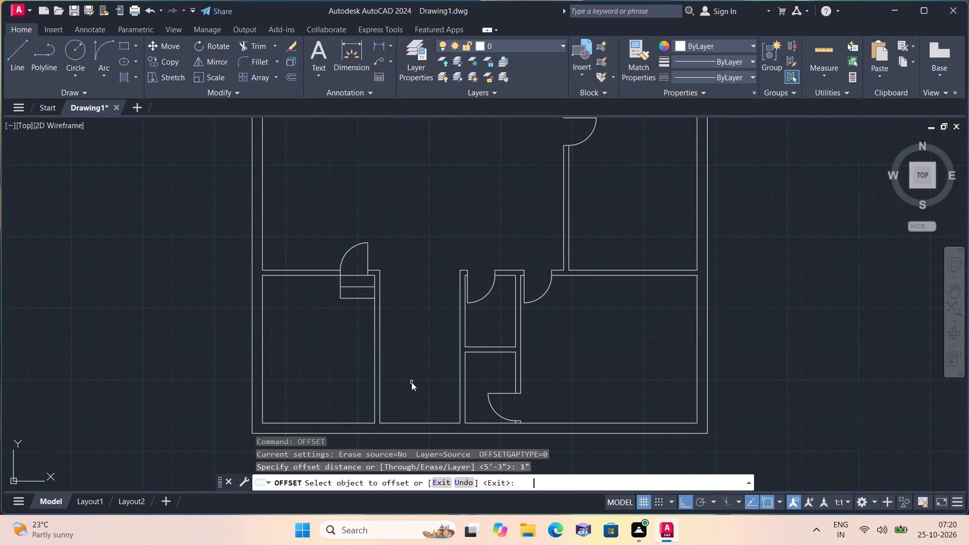
scroll(412, 377, "down", 1)
middle_click_drag(414, 272, 389, 381)
scroll(376, 327, "up", 3)
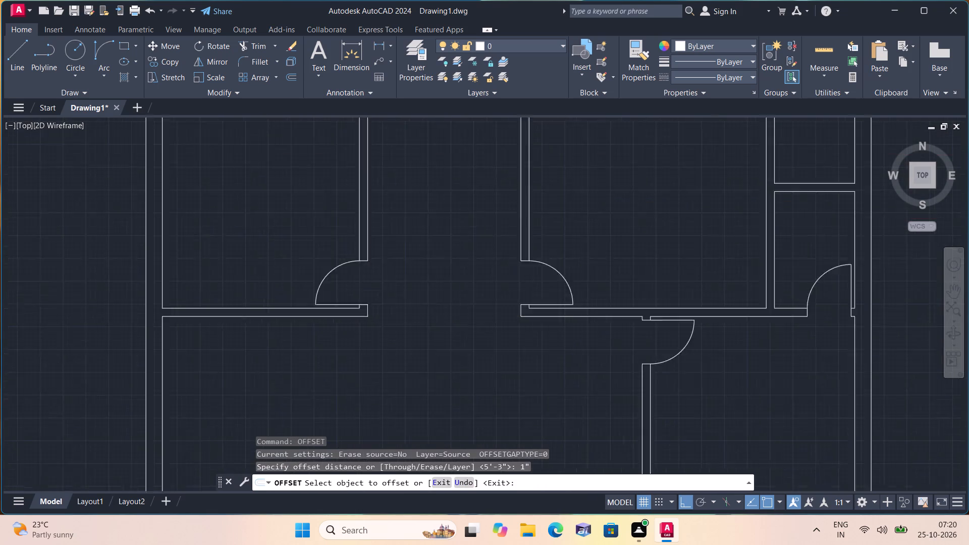
scroll(340, 274, "up", 1)
left_click(337, 301)
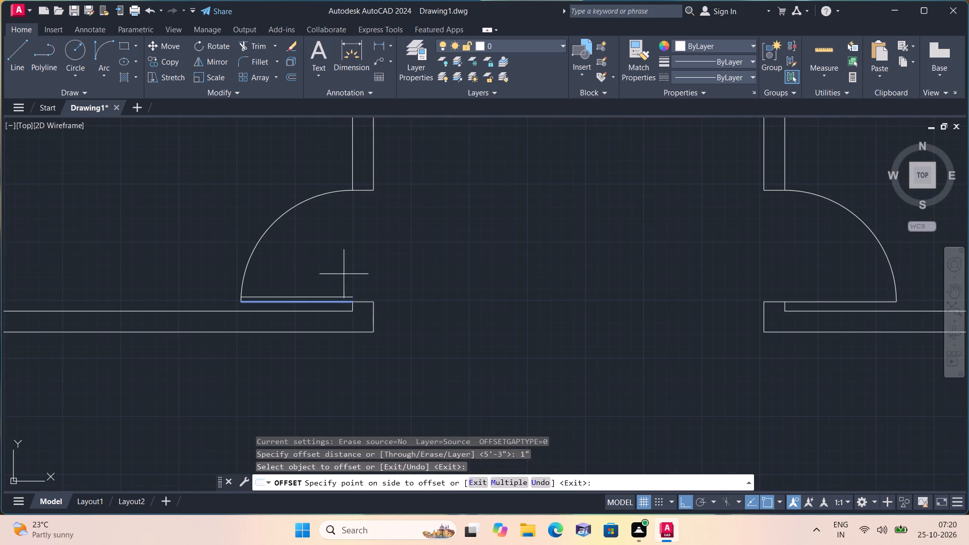
left_click(344, 274)
scroll(344, 273, "down", 1)
left_click(655, 292)
left_click(648, 266)
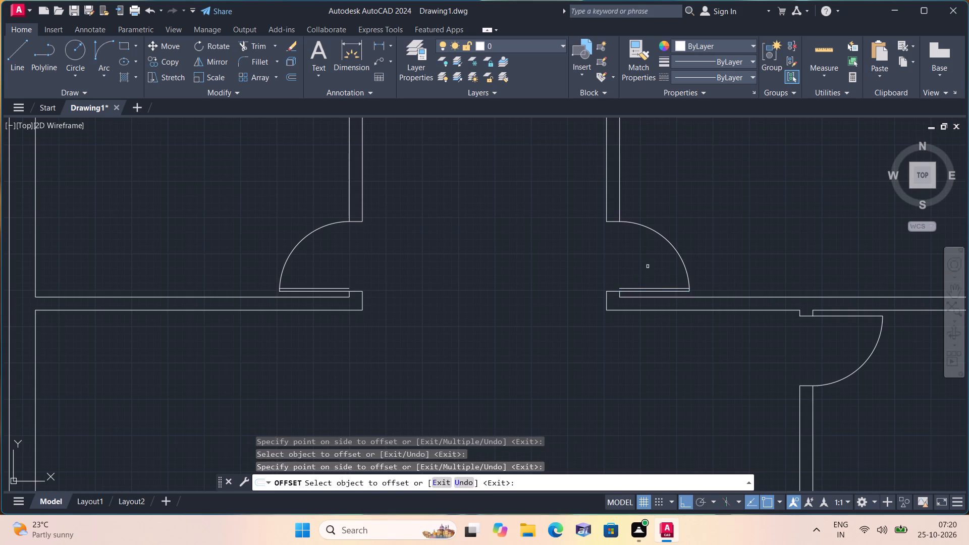
Offset the top-right small room's door leaf 1" downward and the leaf of the small room below it 1" leftward.
scroll(642, 266, "down", 2)
middle_click_drag(629, 267, 477, 279)
scroll(492, 280, "up", 1)
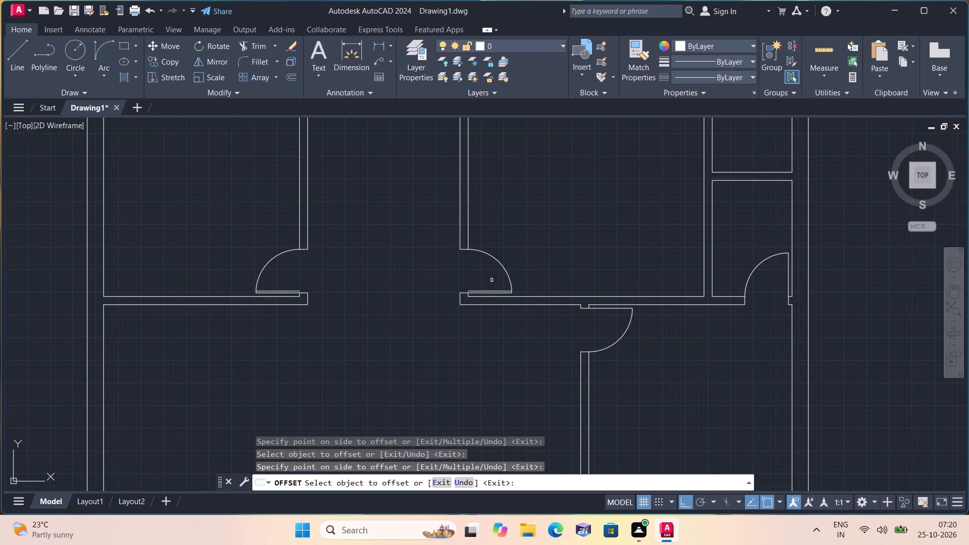
scroll(307, 296, "up", 3)
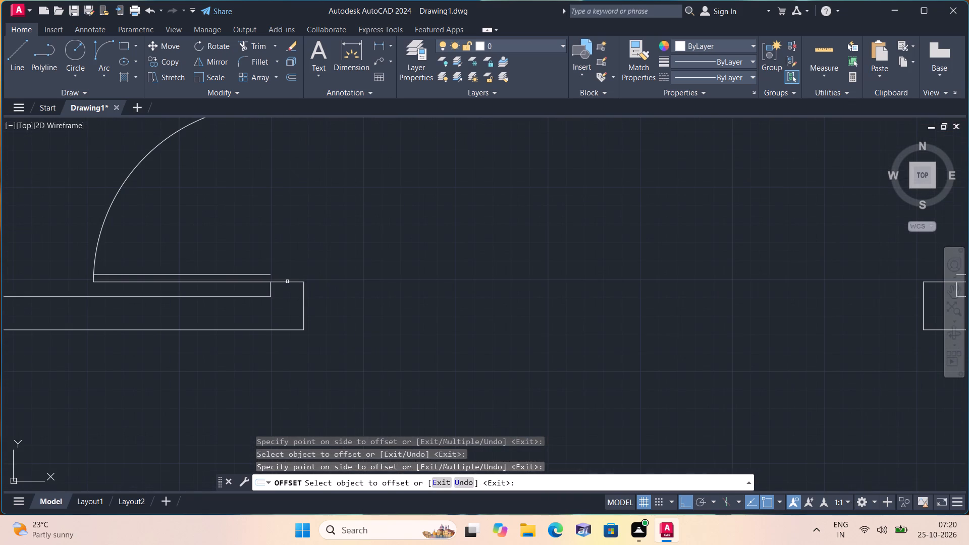
scroll(342, 277, "down", 4)
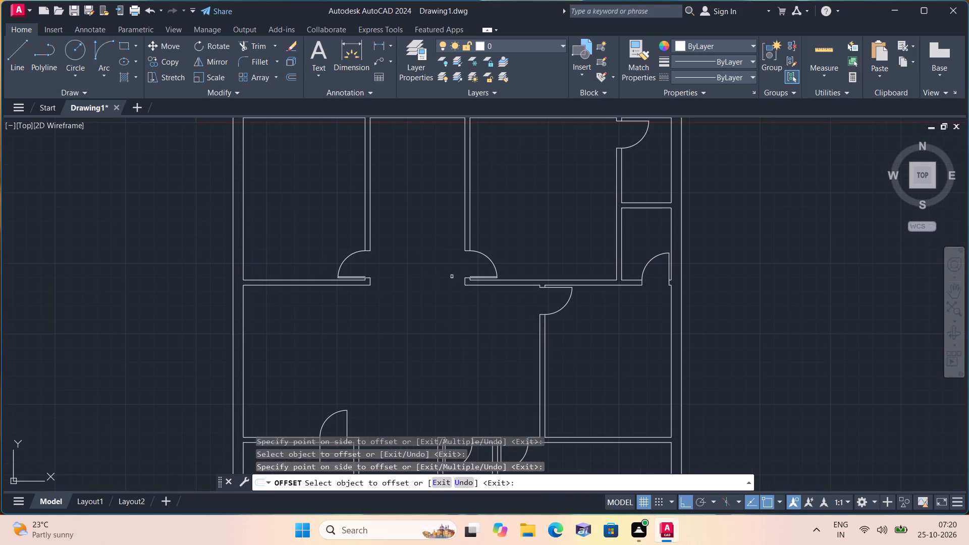
middle_click_drag(569, 204, 550, 332)
scroll(621, 247, "up", 2)
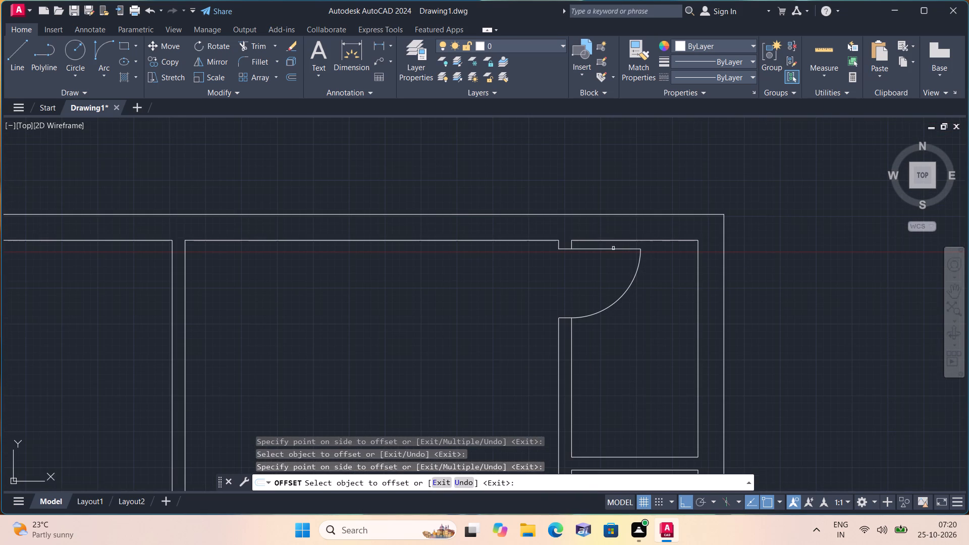
left_click(613, 249)
left_click(606, 274)
scroll(605, 274, "down", 2)
scroll(634, 426, "up", 2)
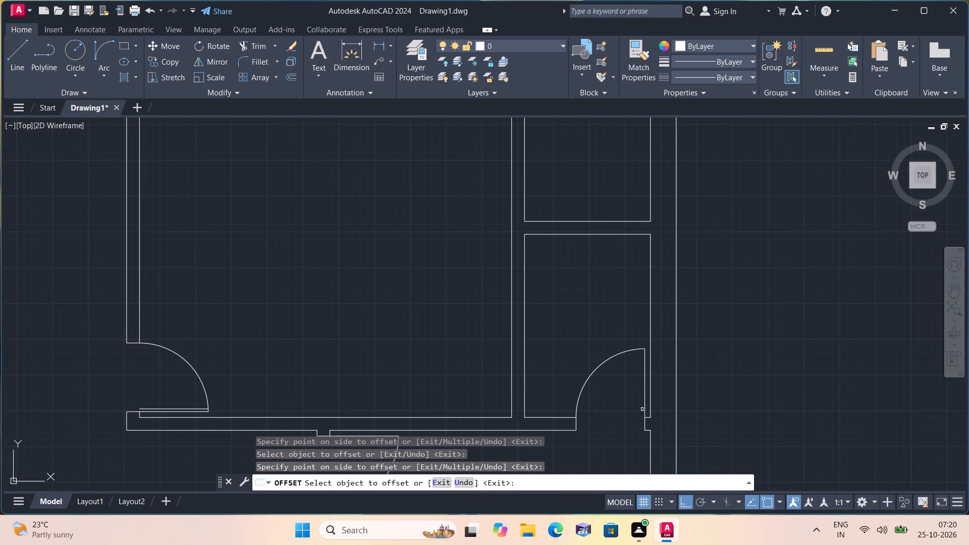
left_click(645, 405)
left_click(639, 405)
Offset the middle-right room's door leaf 1" downward, into its swing.
scroll(615, 445, "down", 1)
middle_click_drag(599, 404, 598, 402)
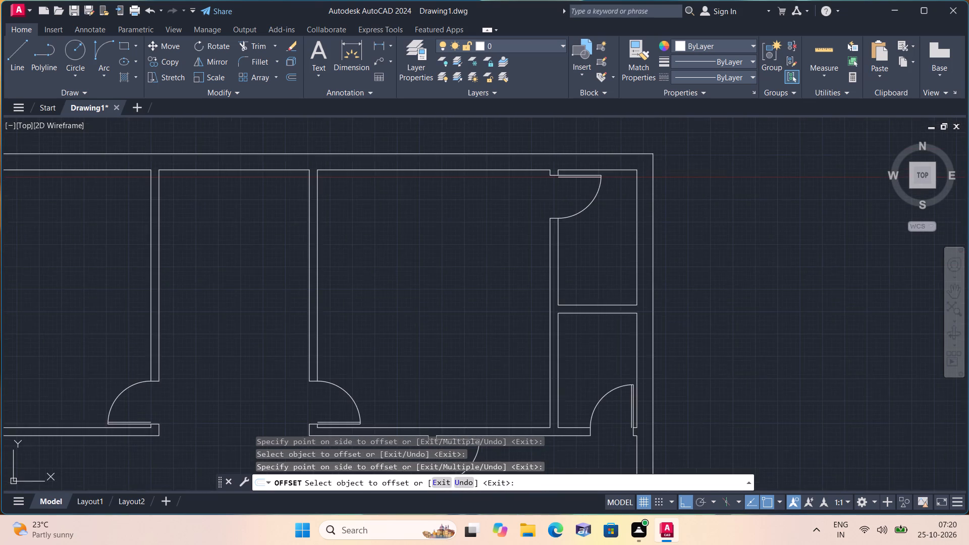
middle_click_drag(598, 402, 601, 275)
scroll(449, 325, "up", 1)
left_click(445, 303)
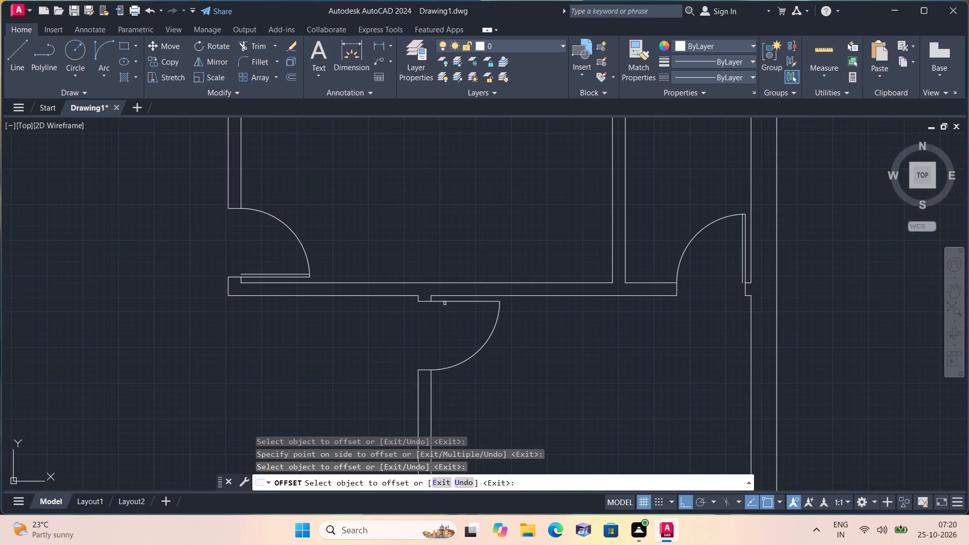
left_click(446, 304)
scroll(450, 301, "up", 2)
left_click(450, 301)
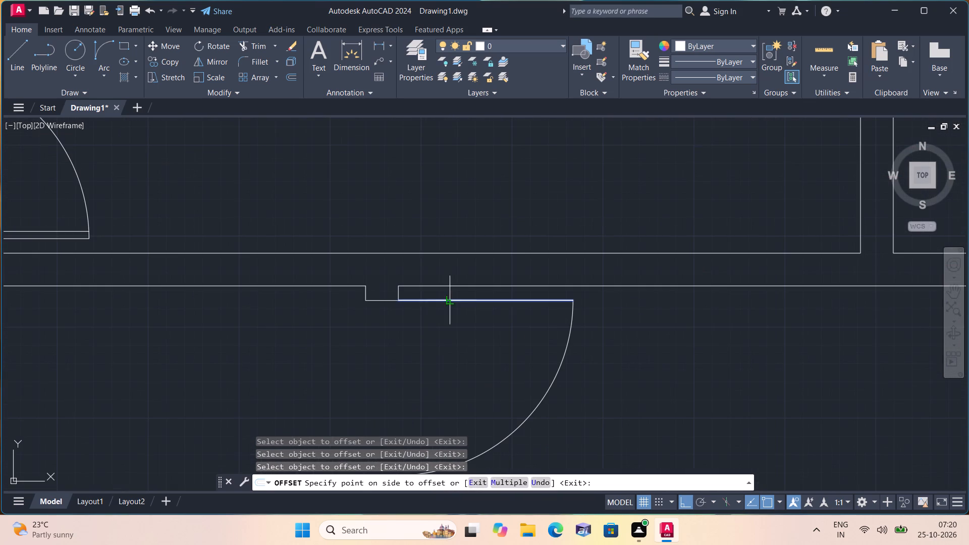
left_click(454, 350)
Offset the leaf and the jamb line of the door above the steps 1" leftward.
scroll(453, 355, "down", 4)
middle_click_drag(532, 396, 568, 184)
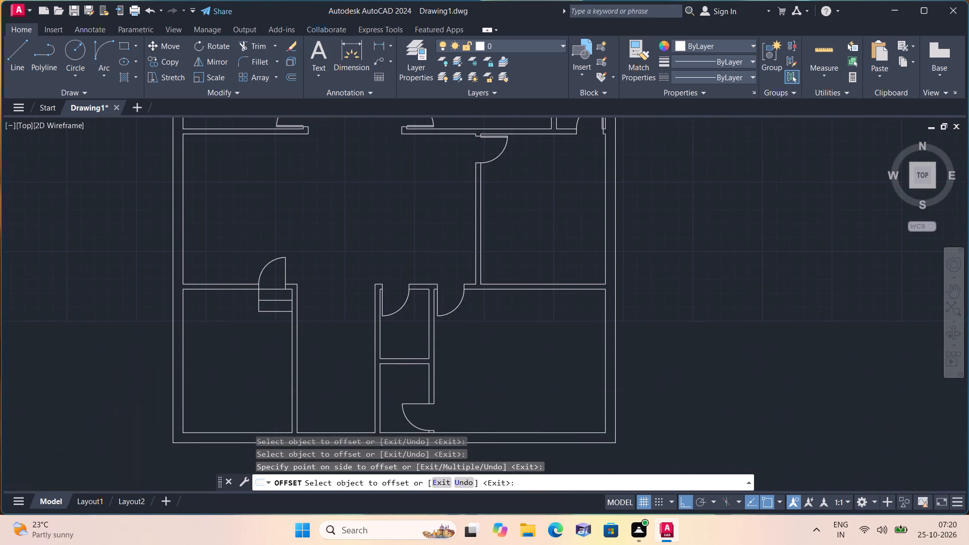
scroll(277, 280, "up", 2)
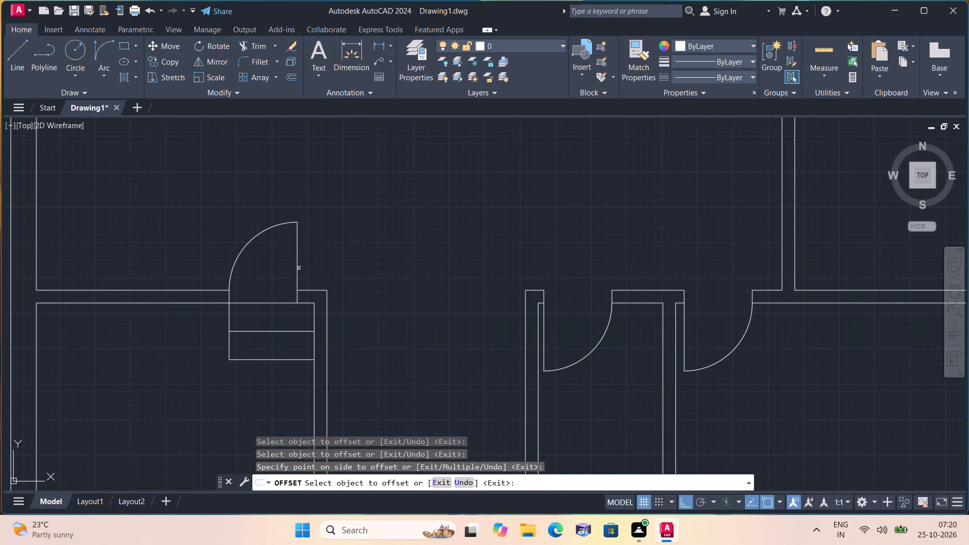
left_click(297, 266)
left_click(275, 265)
scroll(297, 296, "up", 1)
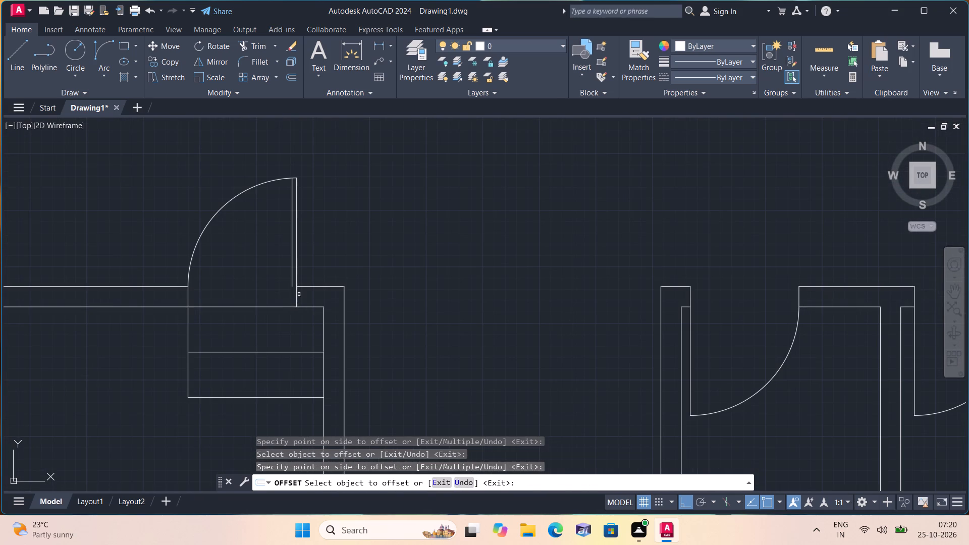
left_click(297, 292)
left_click(286, 297)
Offset the leaves of the two adjacent downward-swinging doors on the bottom rooms' upper wall 1" rightward.
scroll(431, 307, "down", 1)
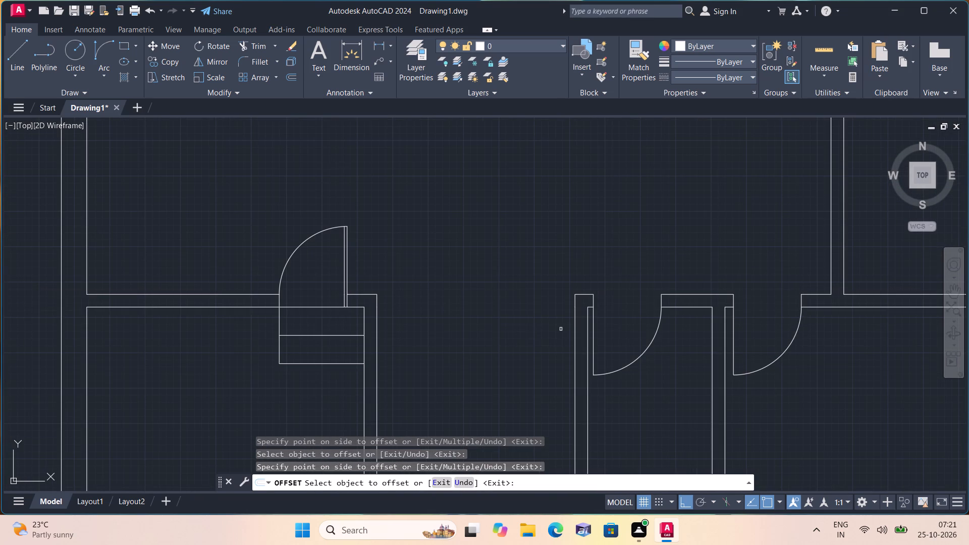
left_click(593, 324)
left_click(610, 322)
middle_click_drag(612, 321, 342, 317)
left_click(463, 318)
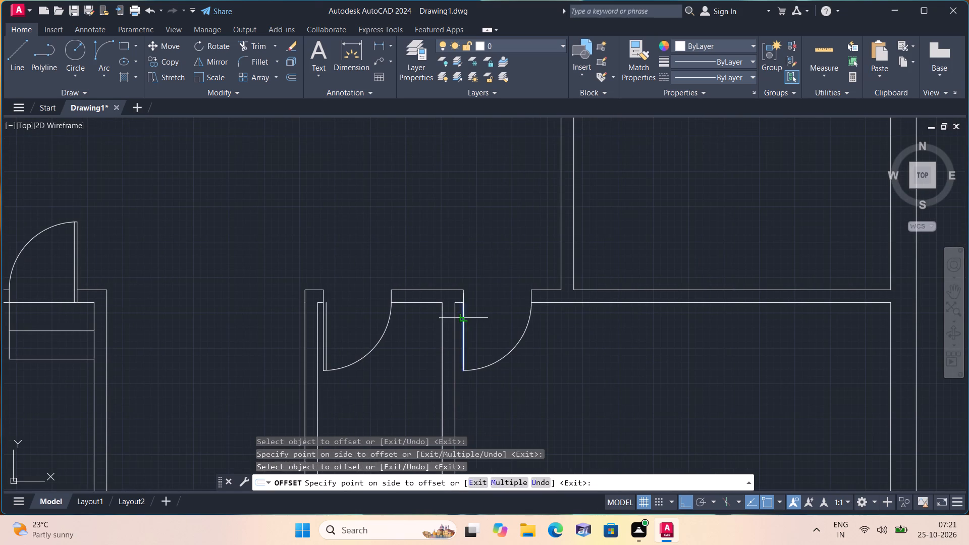
left_click(486, 313)
Offset the small bottom room's door leaf 1" downward, into its swing.
scroll(480, 266, "down", 3)
scroll(474, 382, "up", 3)
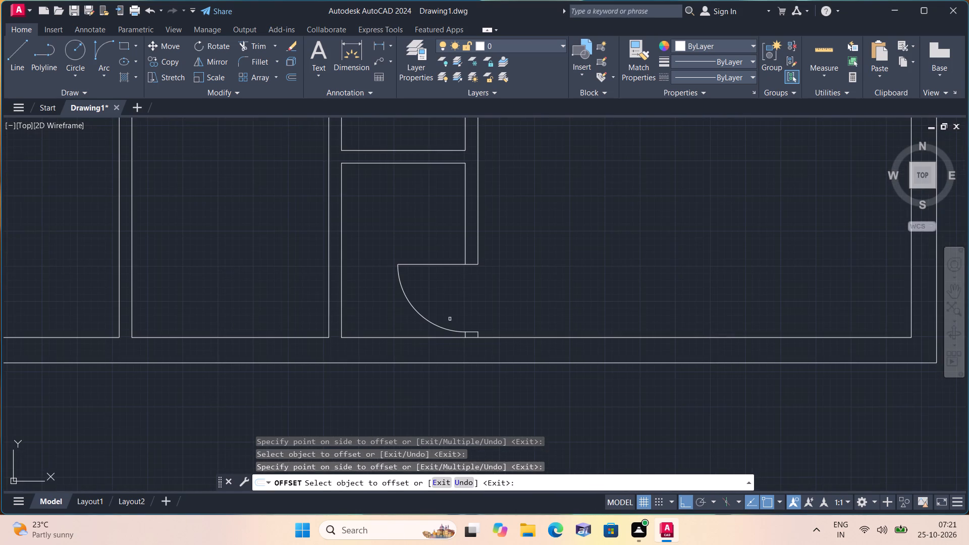
left_click(445, 268)
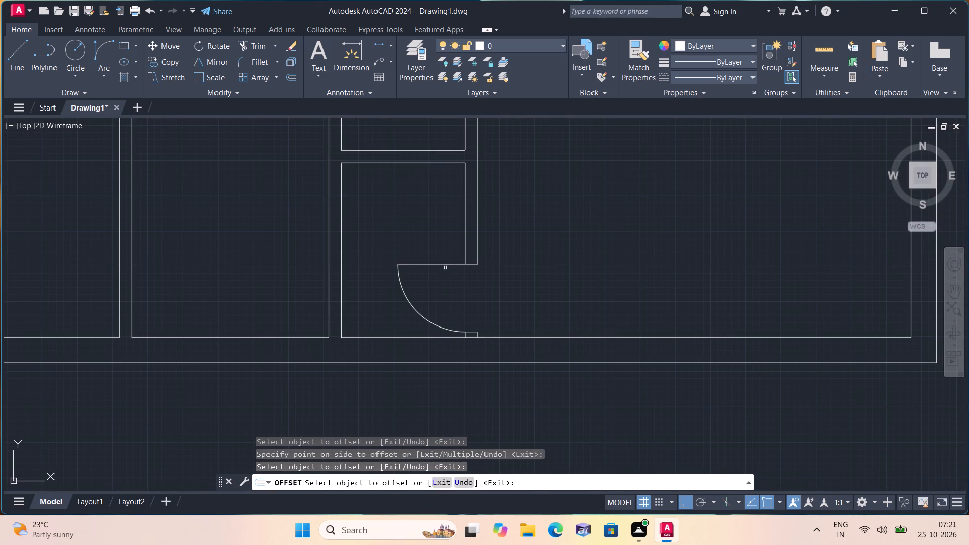
left_click(445, 265)
left_click(446, 304)
key("space")
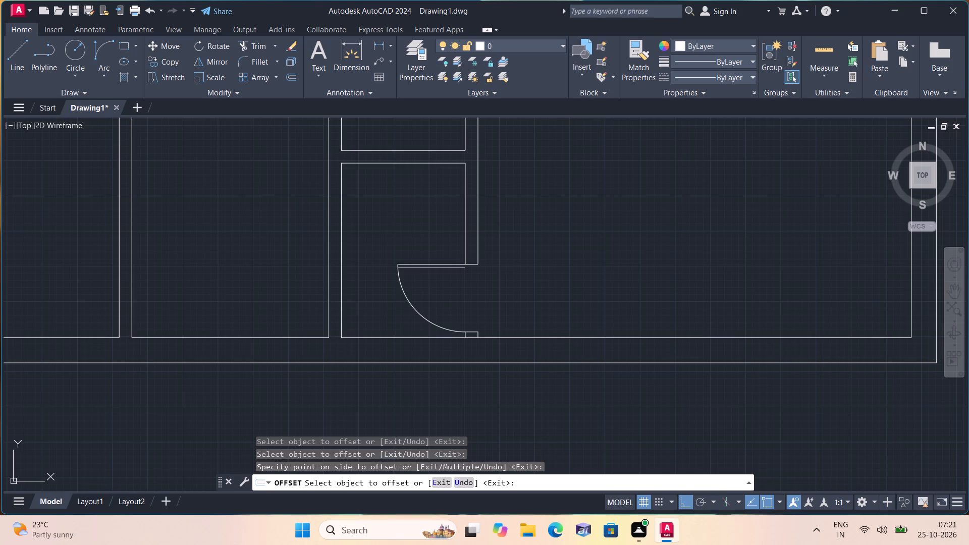
Extend the inner partition face above the small bottom room's door down to the offset leaf line.
type("exte")
key("space")
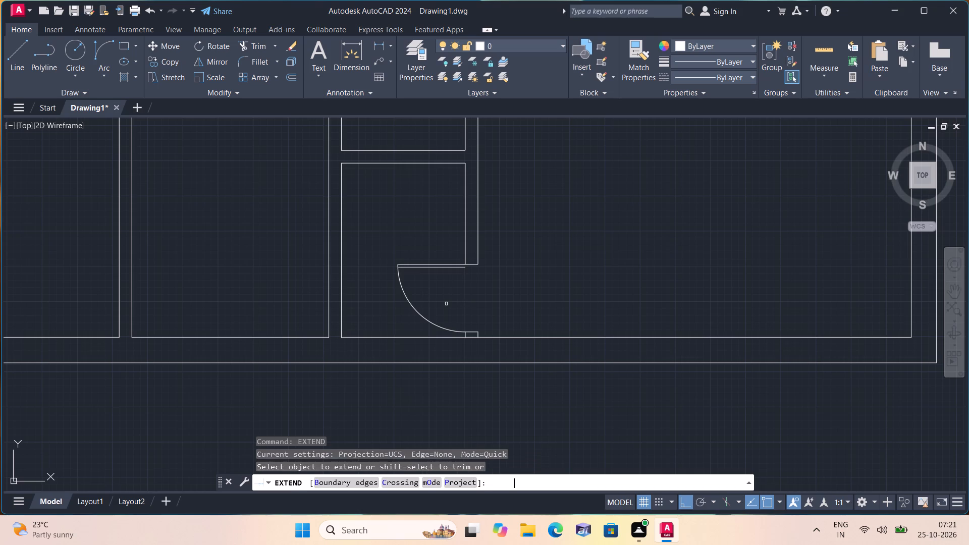
scroll(473, 277, "up", 2)
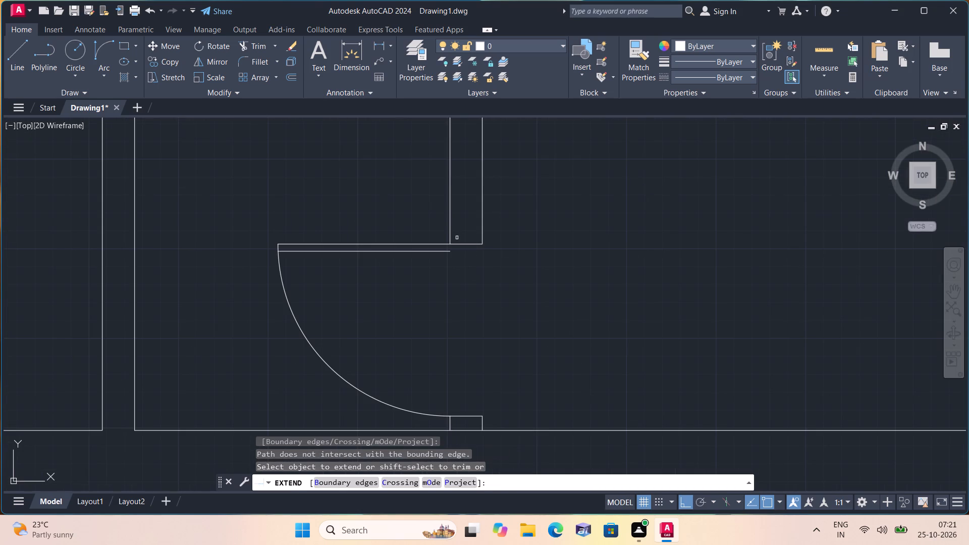
left_click(450, 230)
Extend the short wall-end lines at the two adjacent downward-swinging doors rightward to their offset leaf lines.
scroll(415, 202, "down", 2)
middle_click_drag(379, 182, 381, 197)
scroll(378, 183, "down", 1)
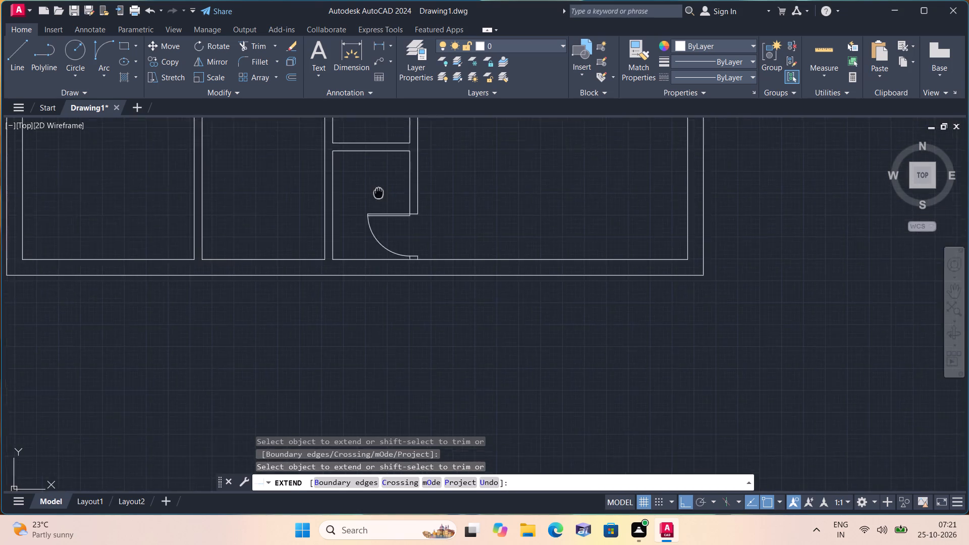
middle_click_drag(381, 197, 500, 434)
scroll(467, 267, "up", 3)
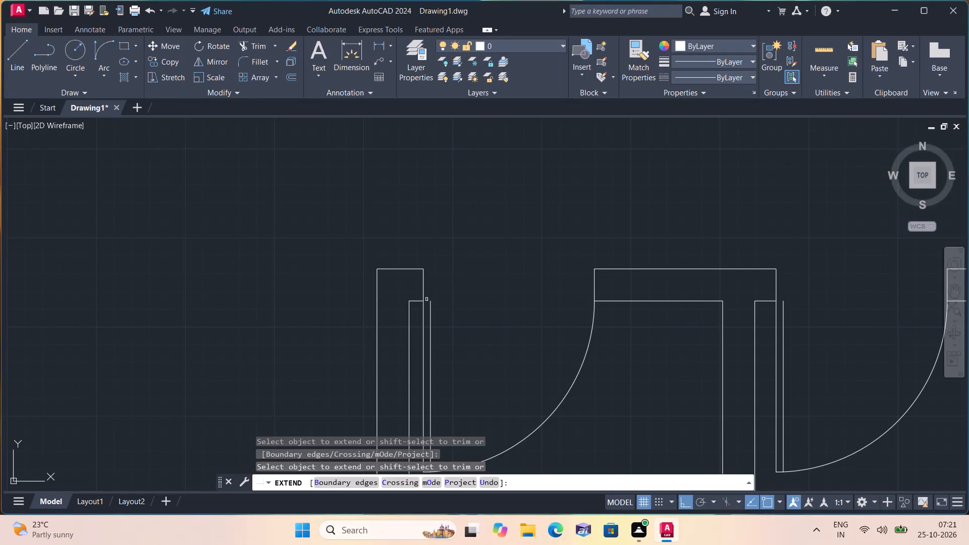
left_click(417, 301)
scroll(486, 278, "down", 1)
scroll(654, 294, "up", 2)
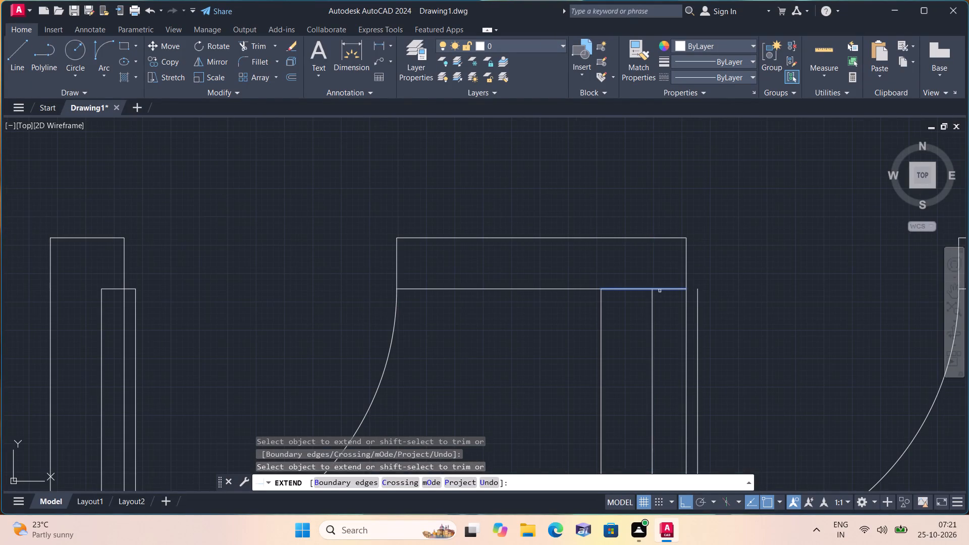
left_click(679, 289)
scroll(679, 289, "down", 4)
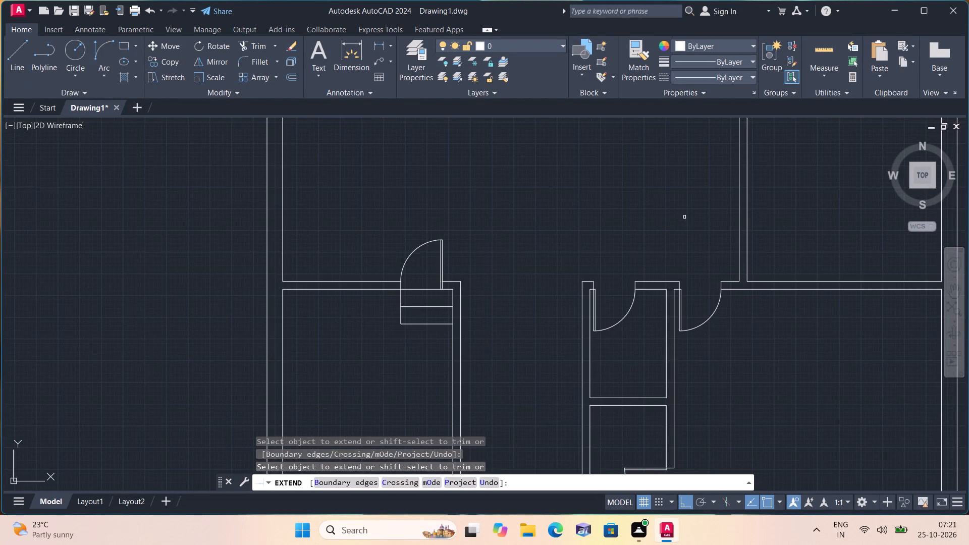
Extend the inner partition face above the middle-right room's downward-swinging door down to the offset leaf line.
middle_click_drag(665, 220, 577, 383)
scroll(664, 221, "down", 2)
scroll(621, 319, "up", 3)
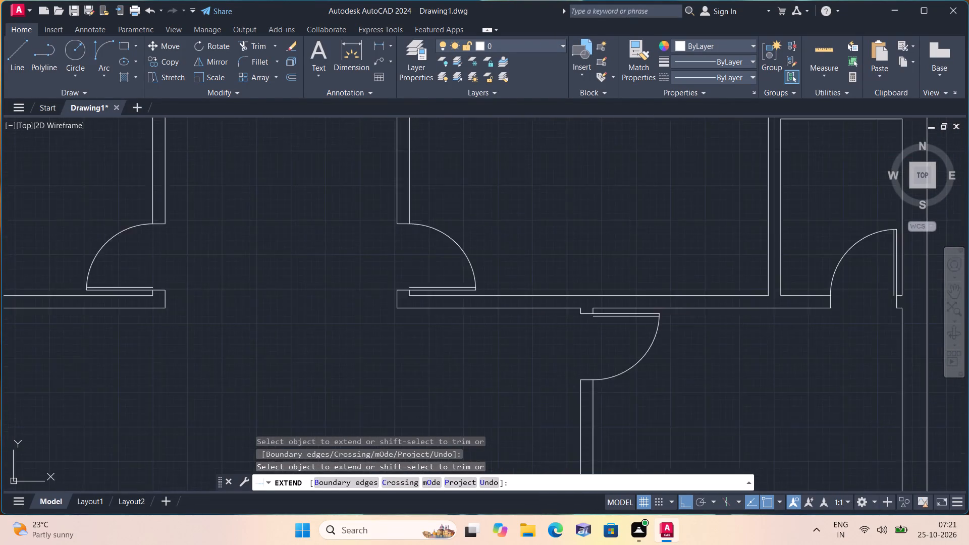
scroll(595, 323, "up", 2)
left_click(591, 295)
scroll(591, 298, "down", 1)
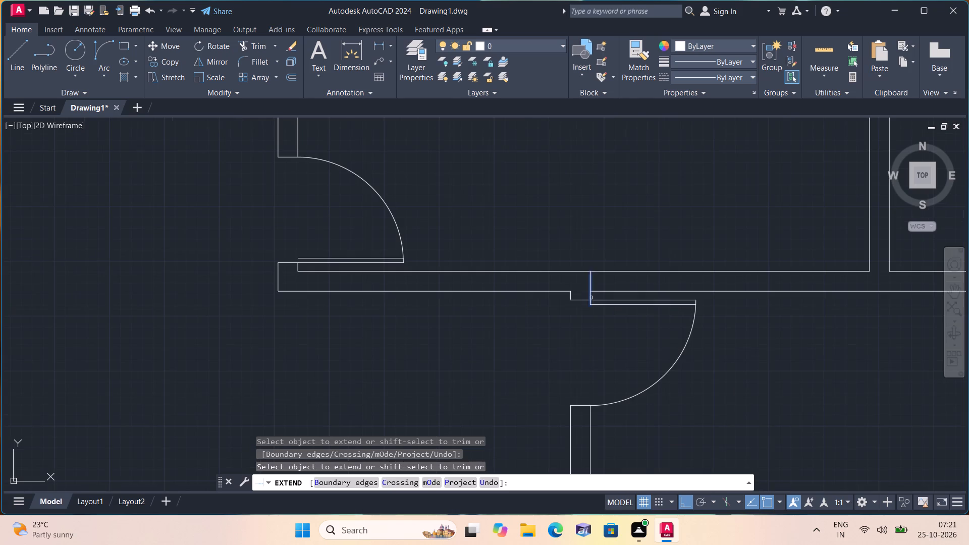
Extend the wall lines at the doors of the two small rooms along the right outer wall to their offset leaf lines.
scroll(672, 310, "down", 3)
scroll(729, 304, "up", 2)
scroll(815, 303, "up", 1)
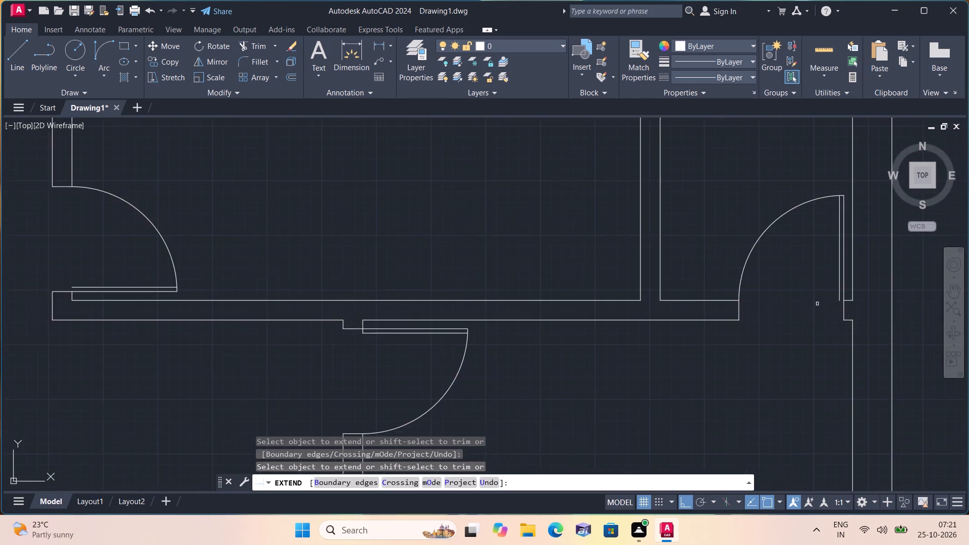
scroll(818, 304, "up", 1)
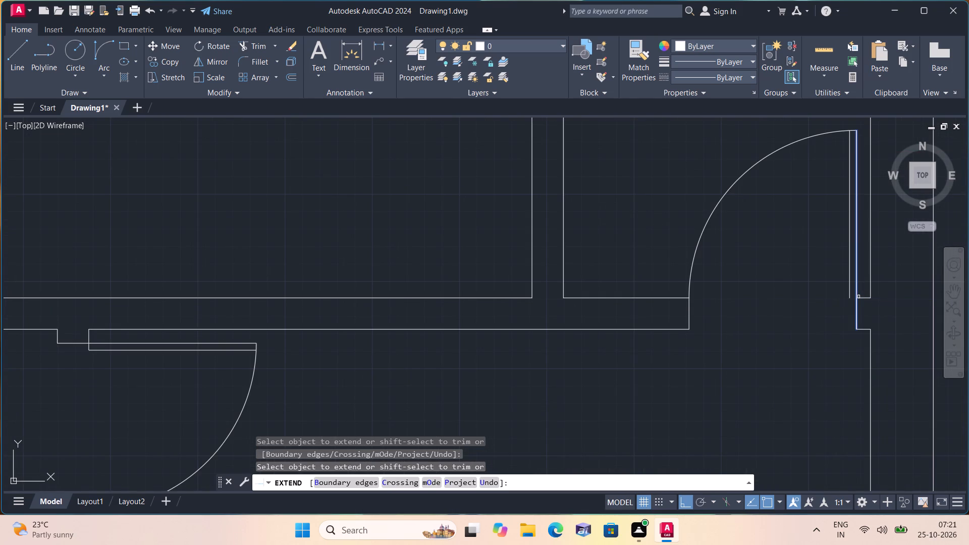
left_click(861, 296)
scroll(779, 265, "down", 3)
middle_click_drag(742, 207, 719, 430)
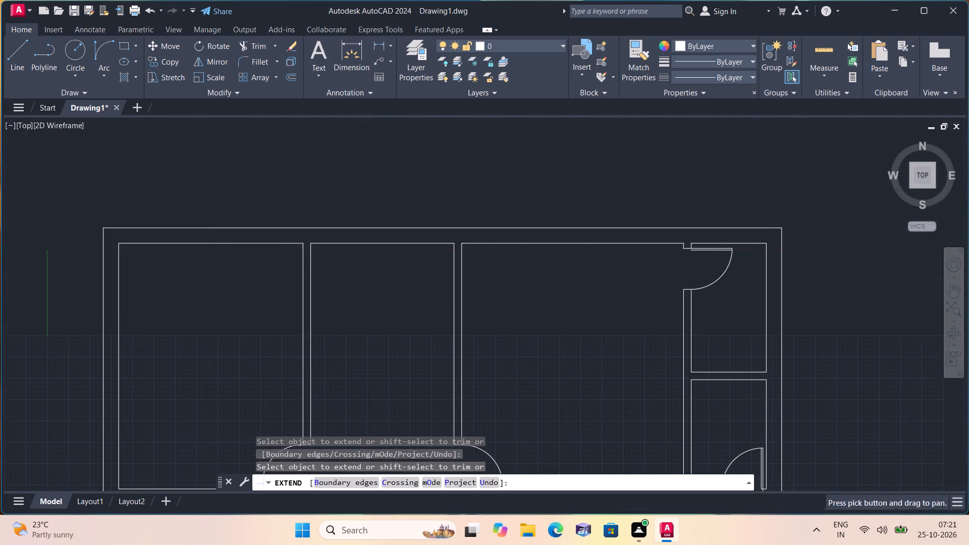
scroll(694, 255, "up", 4)
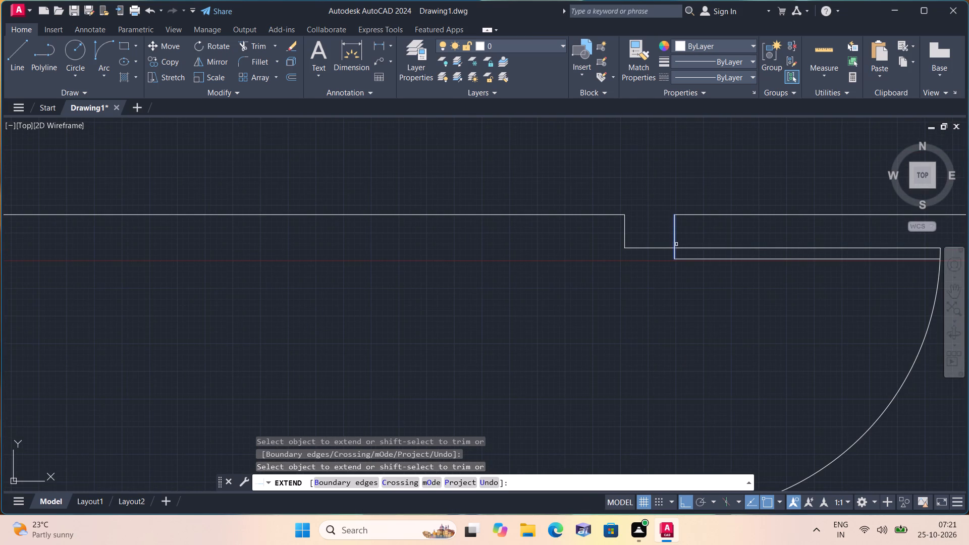
left_click(676, 244)
Extend the short jamb lines at the two doors on either side of the upper passage up to their offset leaf lines.
scroll(676, 244, "down", 5)
scroll(438, 400, "up", 4)
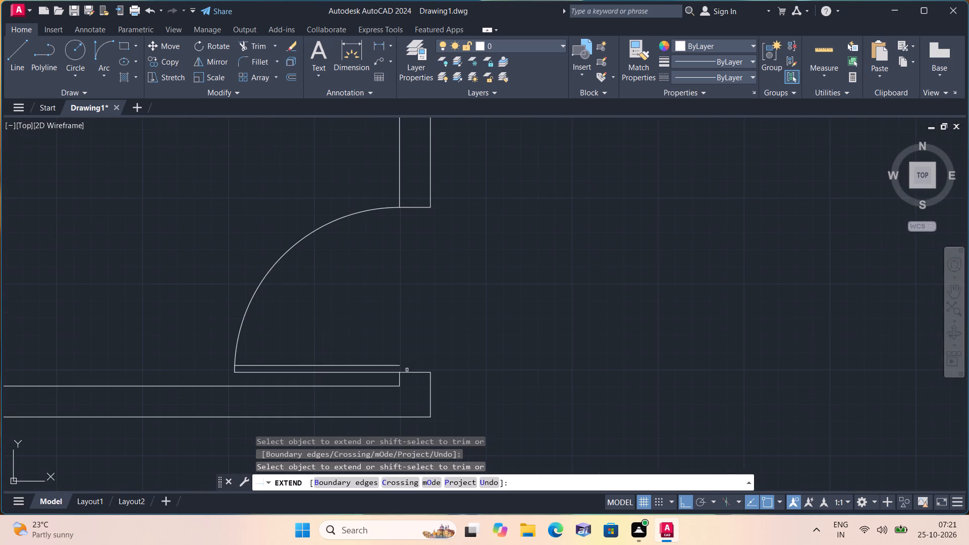
scroll(400, 372, "up", 1)
left_click(400, 378)
scroll(439, 365, "down", 4)
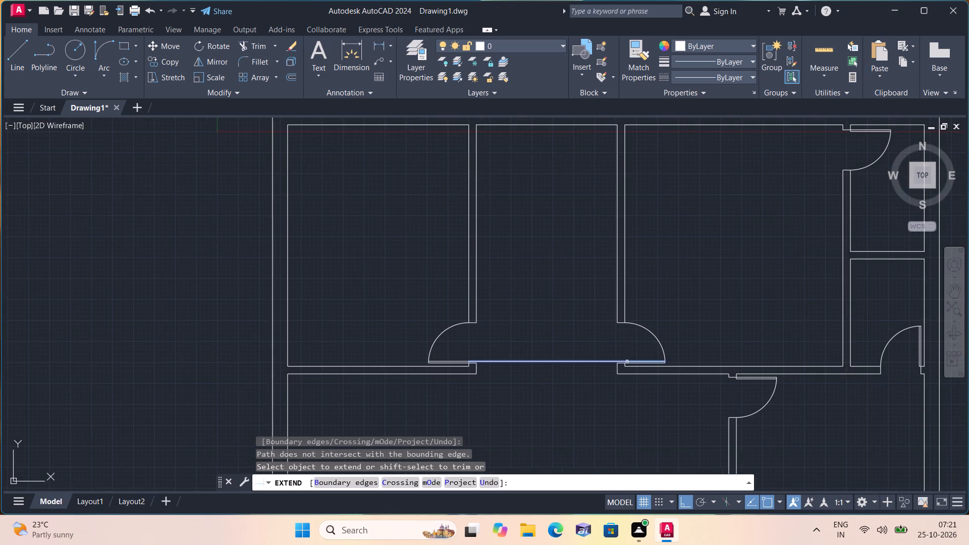
scroll(613, 371, "up", 2)
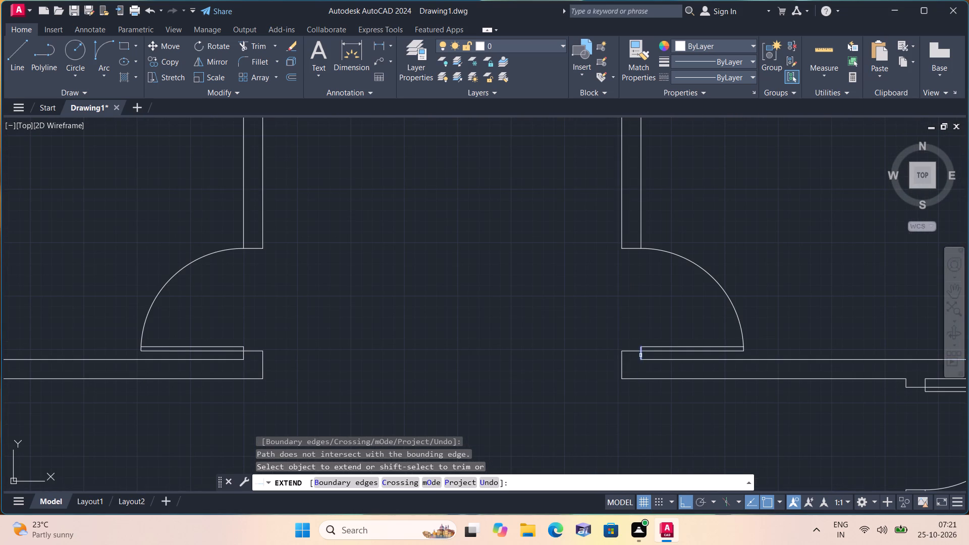
left_click(641, 354)
scroll(588, 345, "down", 2)
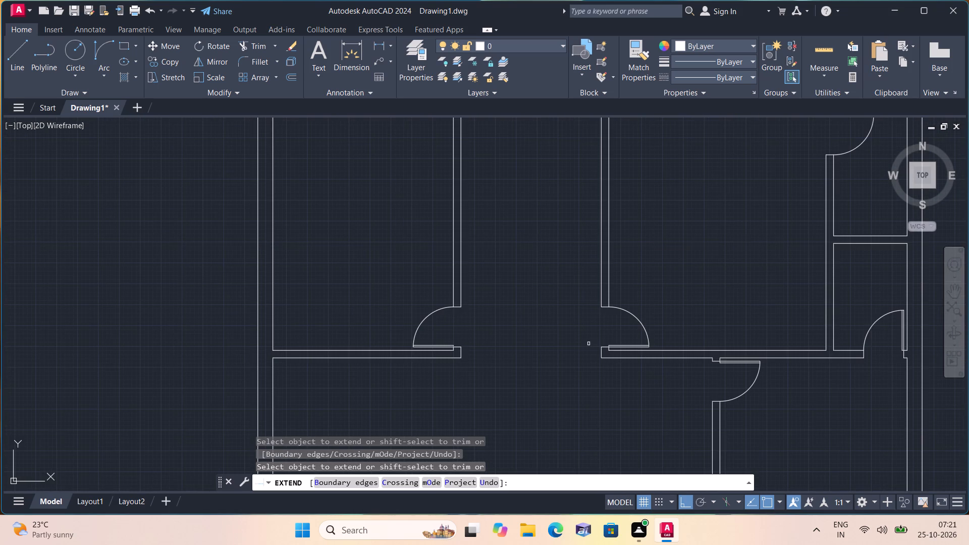
key("Escape")
Create a new layer with the default name Layer1 and set its colour to cyan.
scroll(588, 344, "down", 3)
scroll(542, 376, "down", 2)
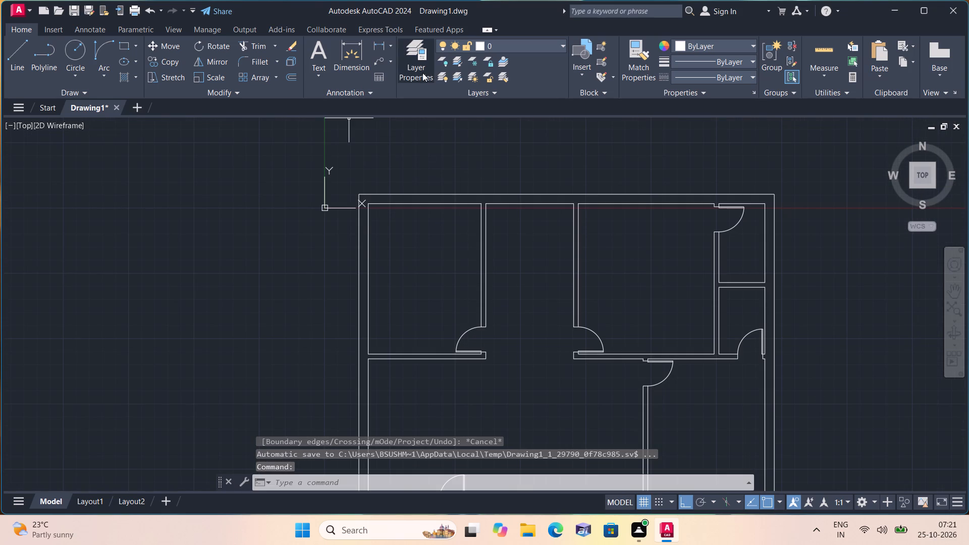
left_click(421, 73)
right_click(285, 189)
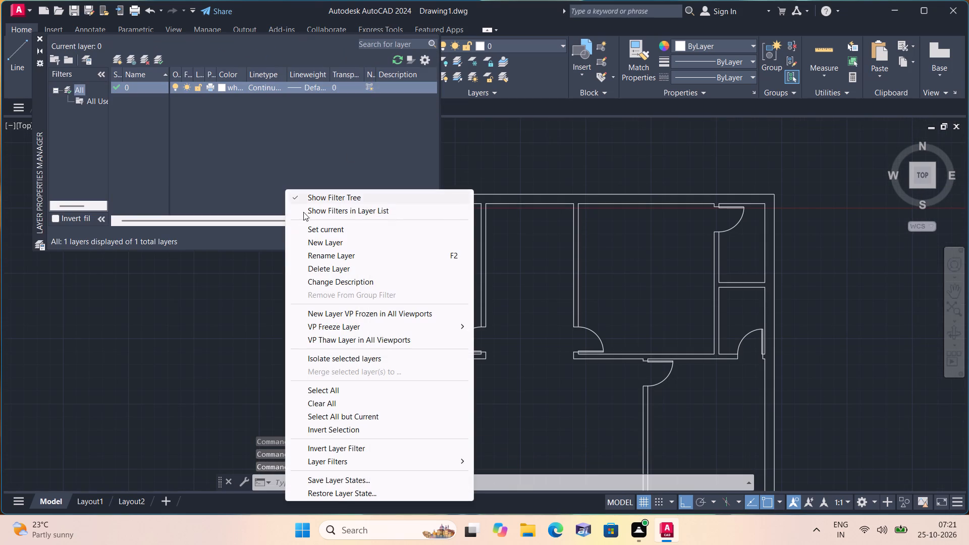
left_click(332, 244)
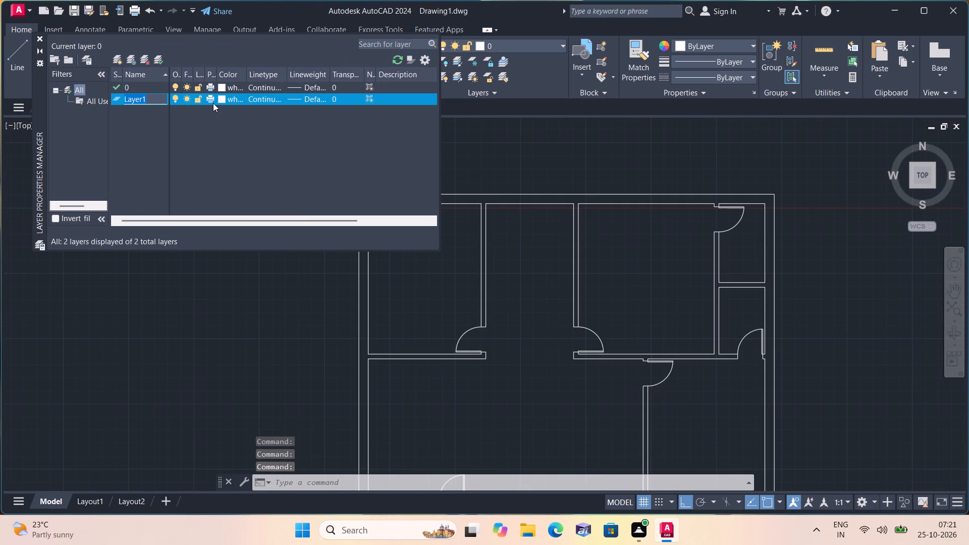
left_click(219, 100)
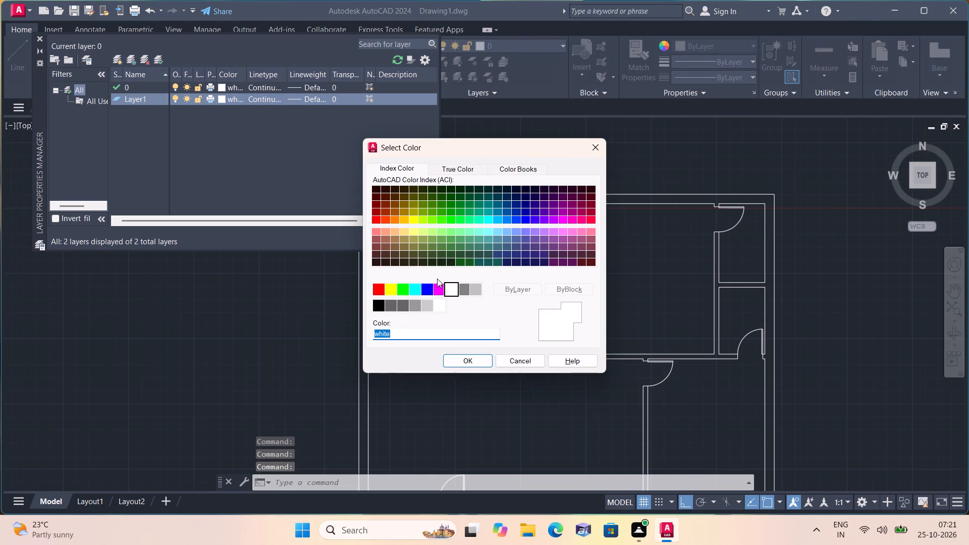
left_click(417, 288)
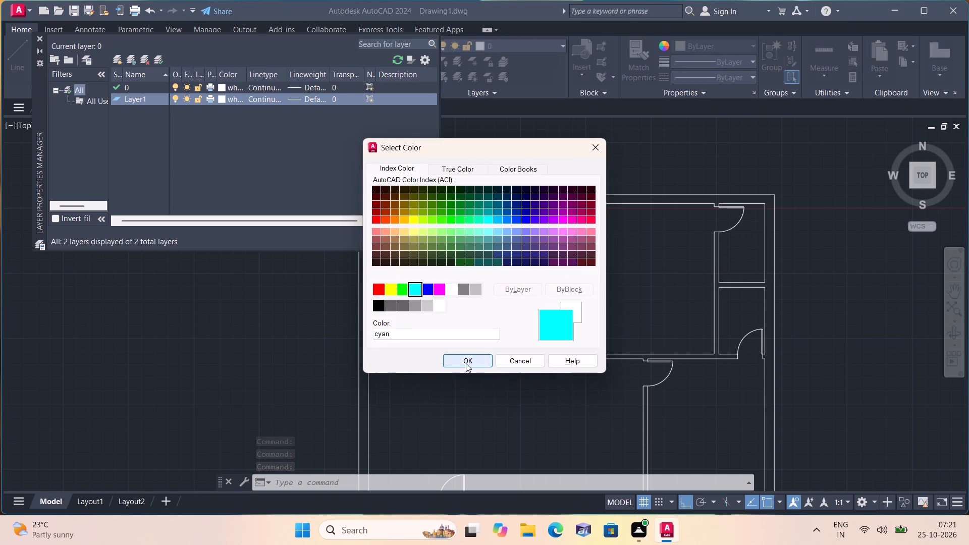
left_click(467, 361)
left_click(41, 37)
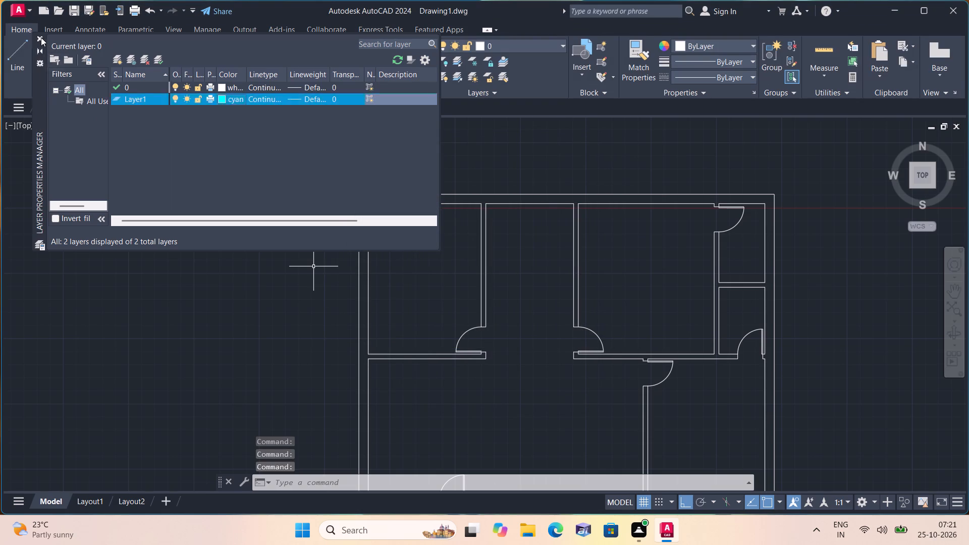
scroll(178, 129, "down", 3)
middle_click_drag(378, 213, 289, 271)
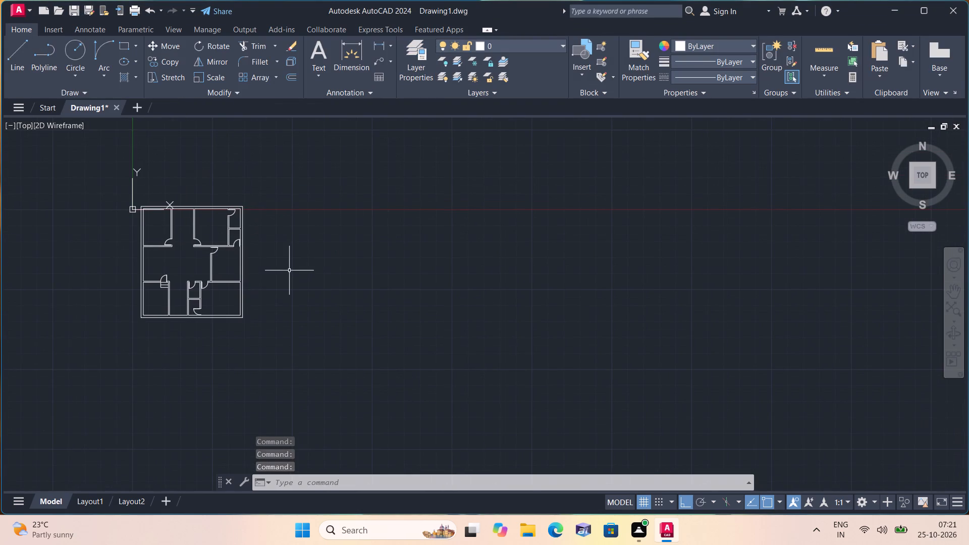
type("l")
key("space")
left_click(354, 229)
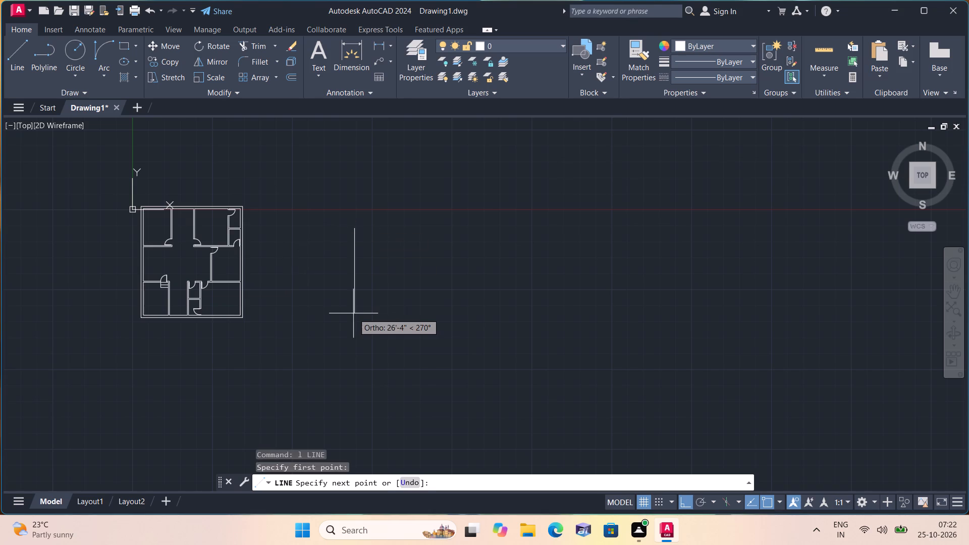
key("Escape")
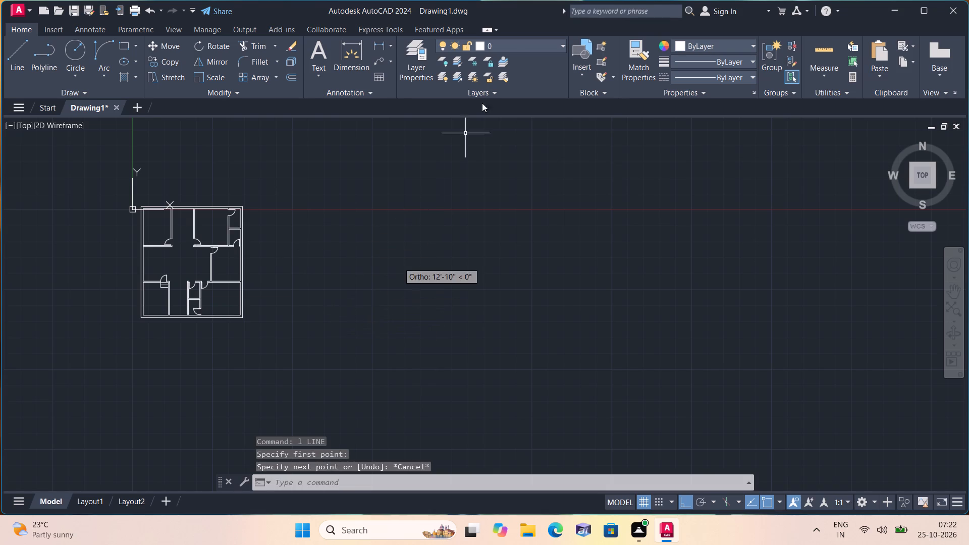
Make Layer1 current and draw an upright 5' by 9" rectangle from lines in the empty area right of the floor plan.
left_click(511, 43)
left_click(521, 74)
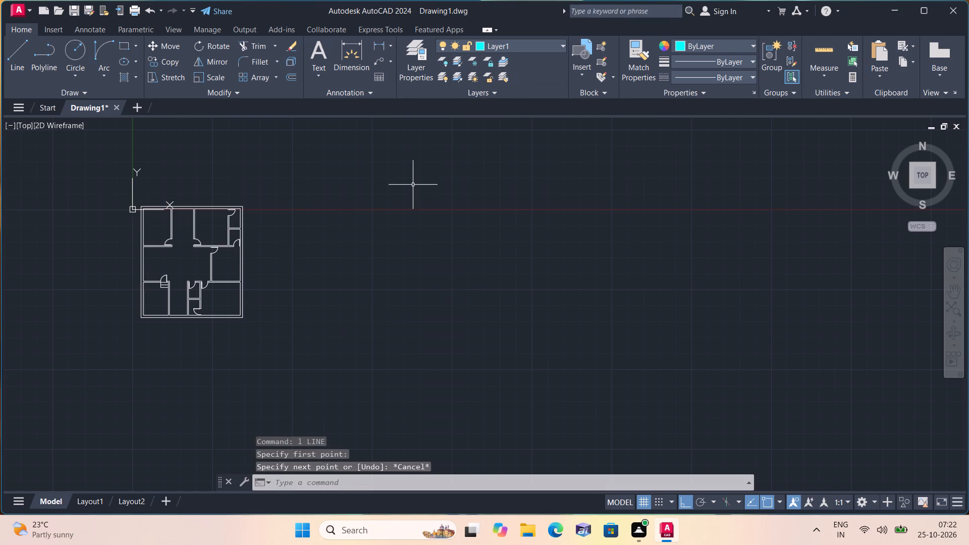
type("l")
key("space")
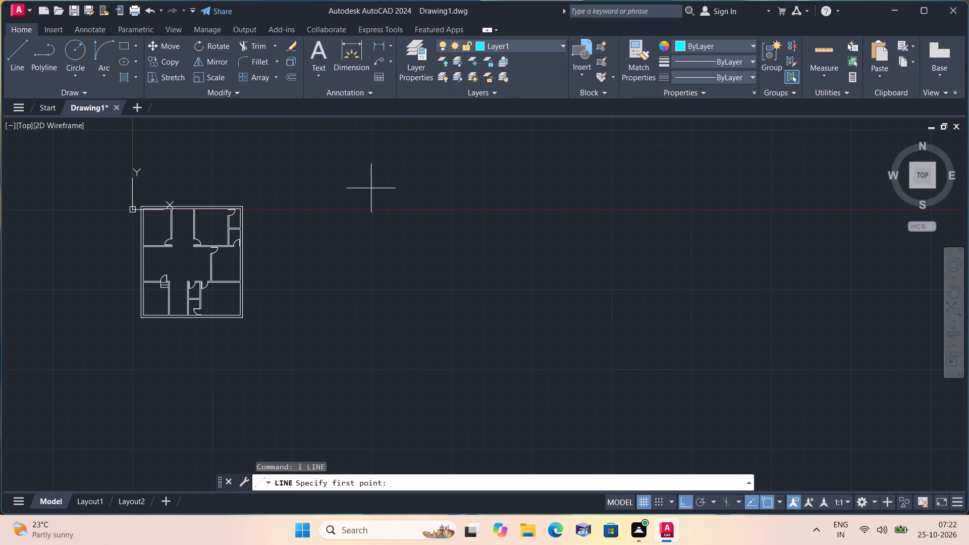
left_click_drag(363, 174, 363, 202)
type("5'")
key("space")
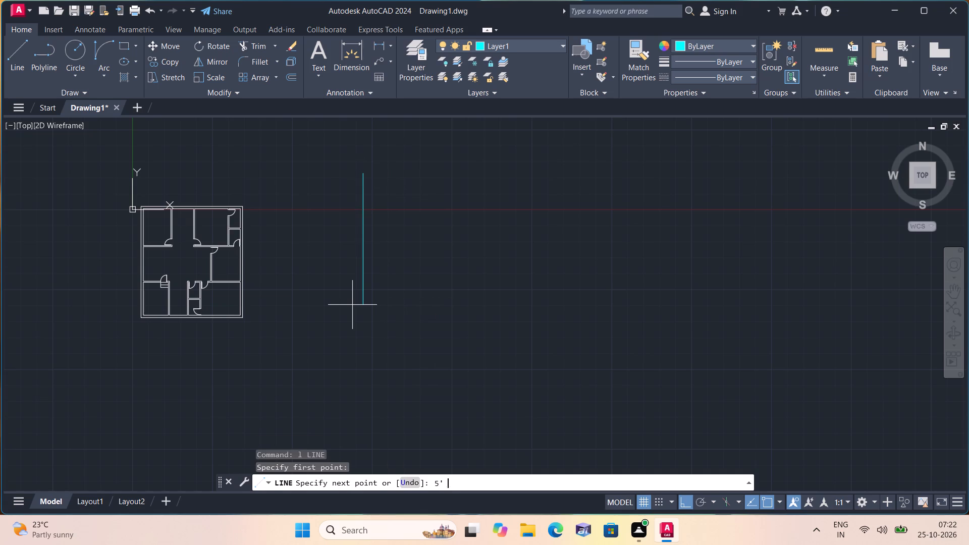
type("9\"")
key("space")
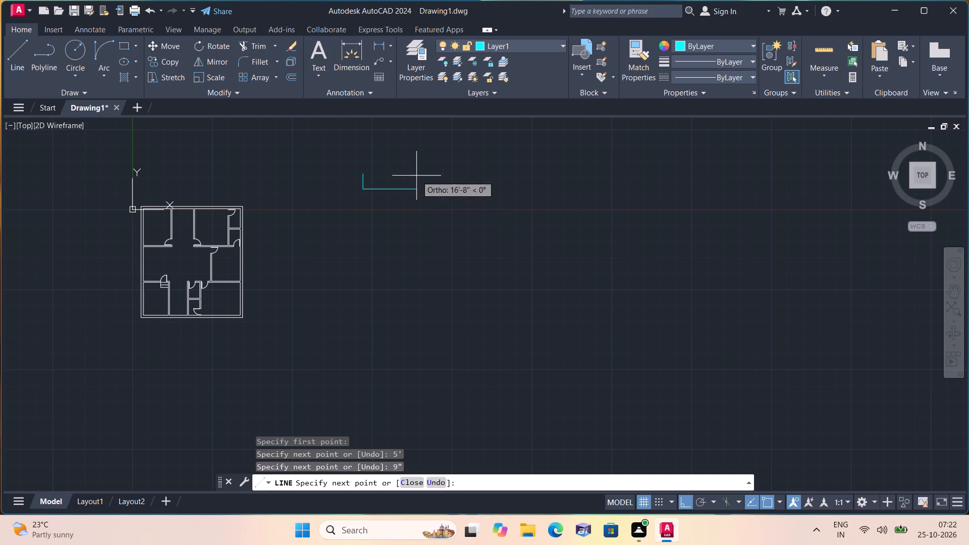
type("5'")
key("space")
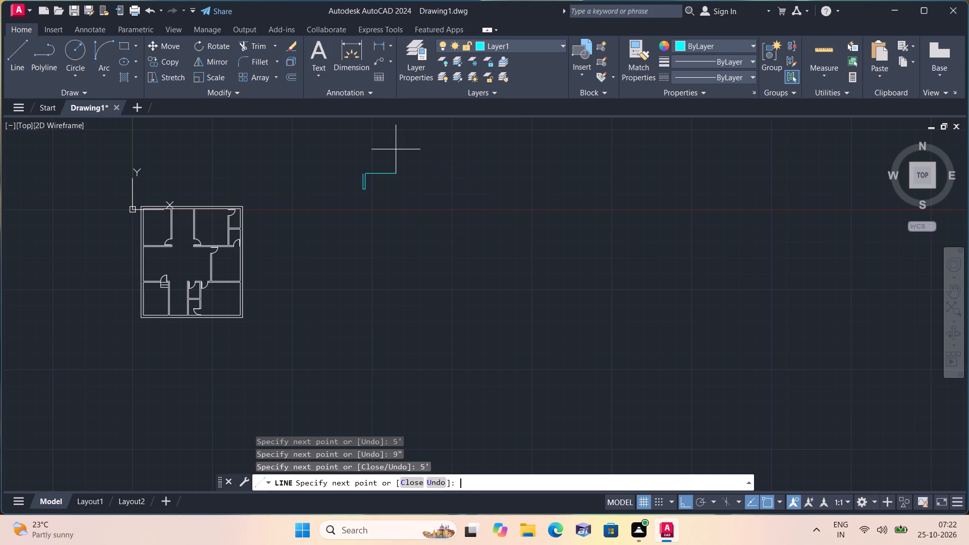
scroll(344, 180, "up", 2)
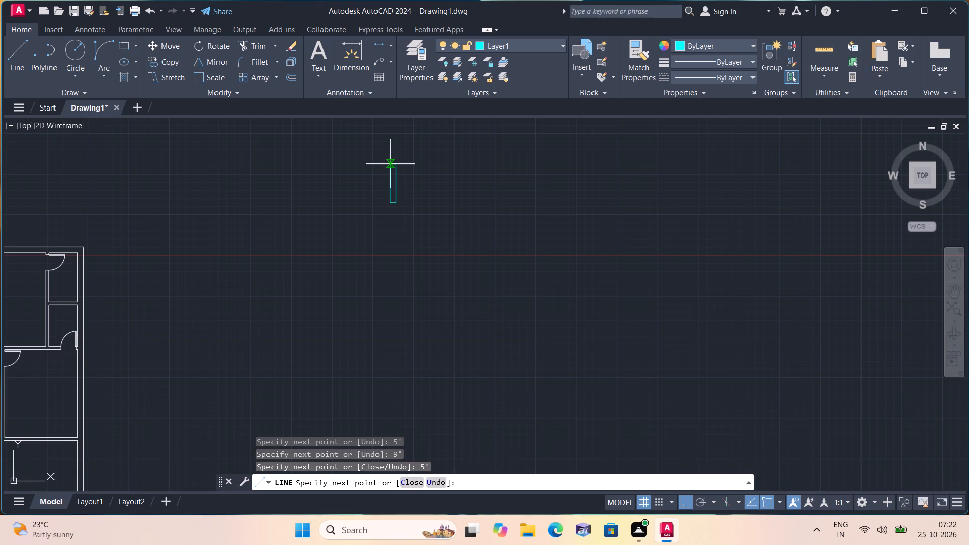
left_click(390, 165)
key("space")
Draw a vertical centre line through the 5' by 9" rectangle, between the midpoints of its short sides.
scroll(407, 176, "up", 1)
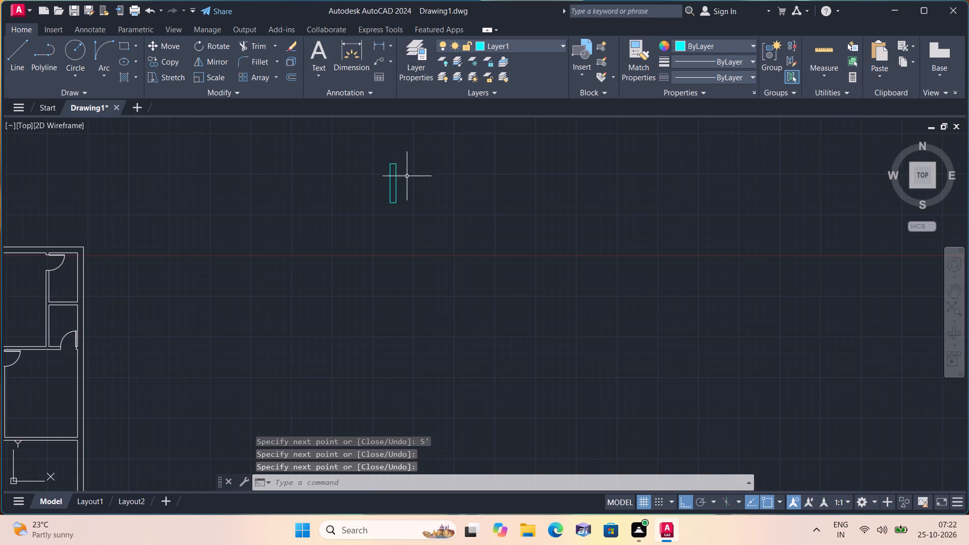
scroll(407, 176, "up", 1)
key("space")
left_click(369, 144)
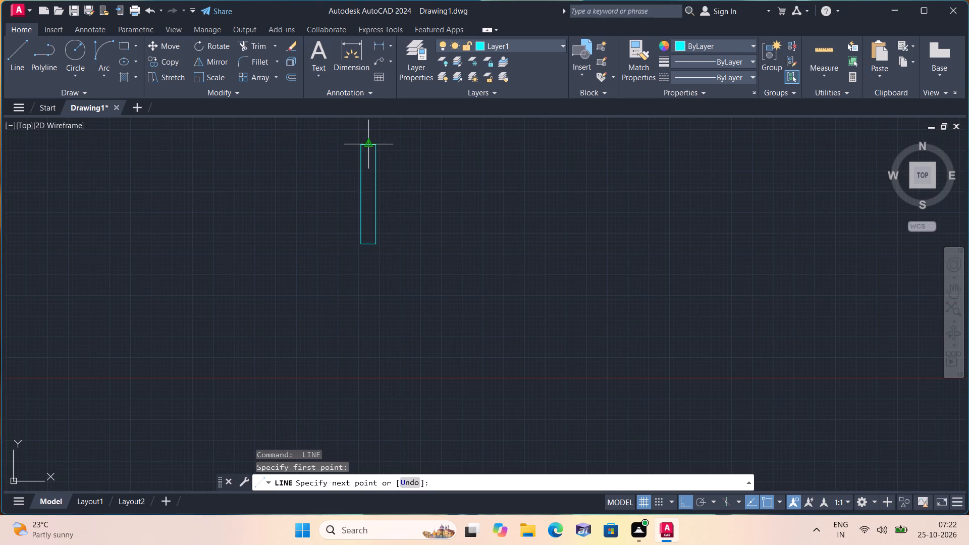
left_click(368, 243)
key("space")
Draw an upright 2' by 9" rectangle from lines, just right of the upright 5' by 9" window symbol.
scroll(410, 211, "down", 1)
key("space")
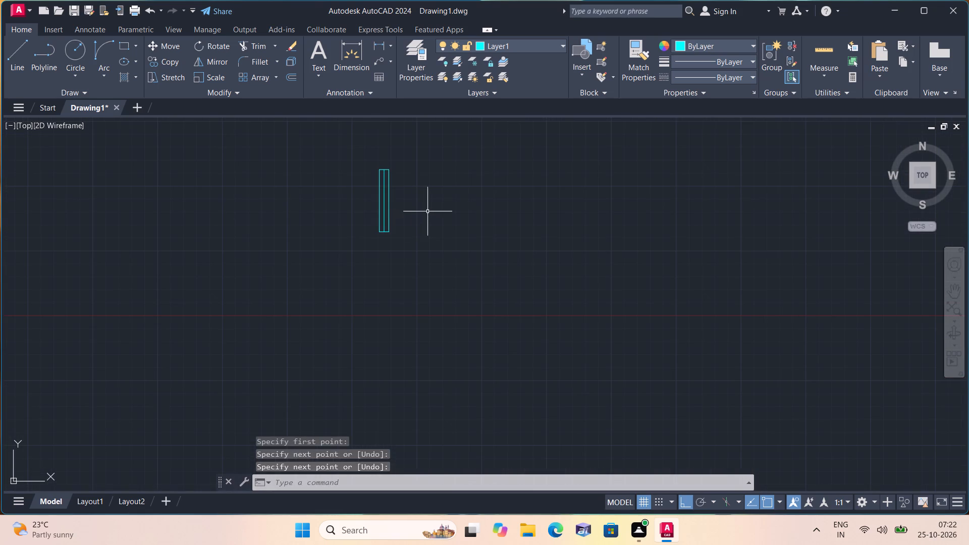
left_click_drag(437, 196, 437, 209)
type("2'")
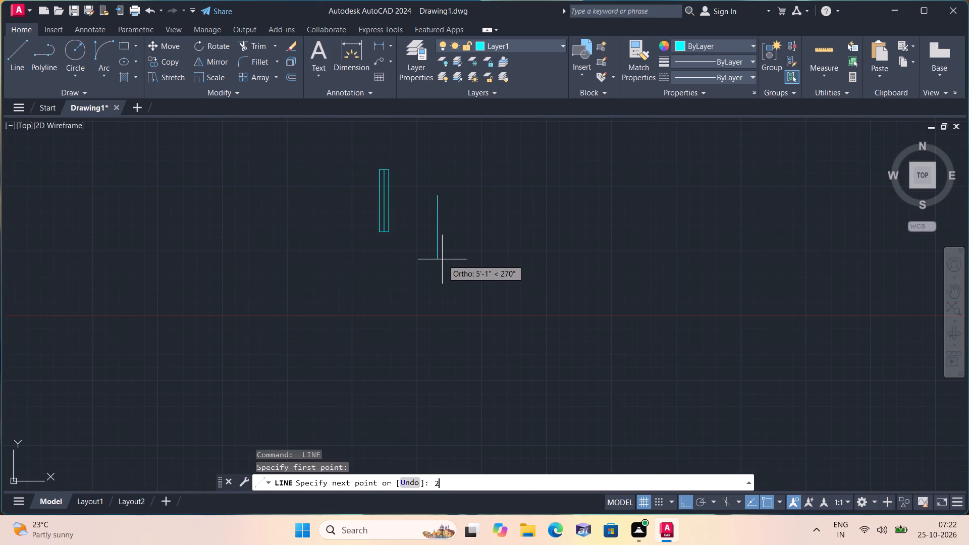
key("space")
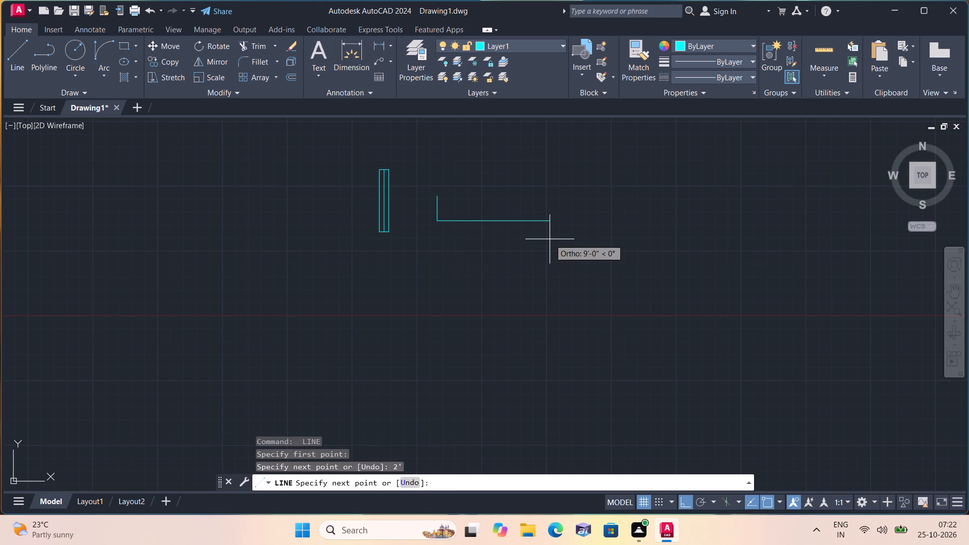
type("9\"")
key("space")
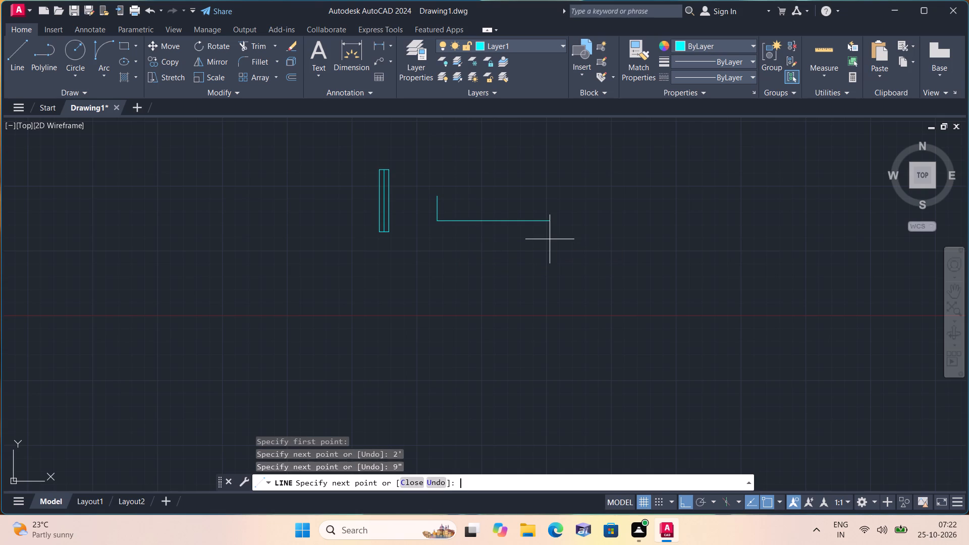
type("2'")
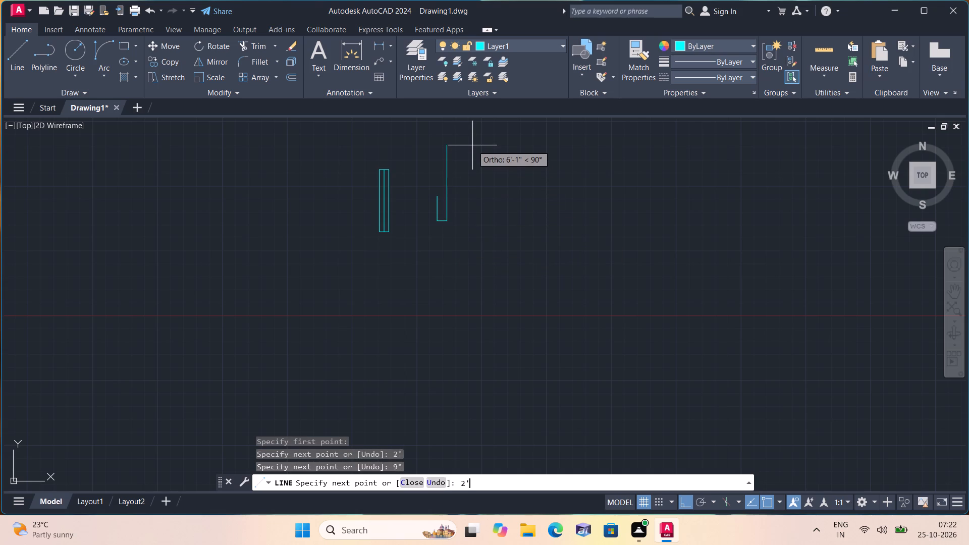
key("space")
scroll(408, 194, "up", 1)
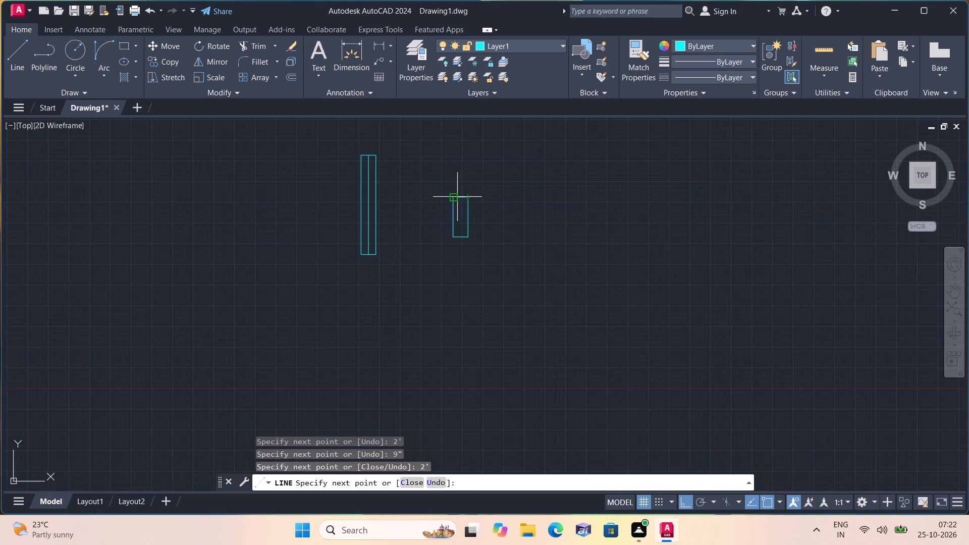
left_click(455, 196)
key("space")
Draw a vertical centre line through the upright 2' by 9" rectangle, between the midpoints of its short sides.
scroll(456, 196, "up", 2)
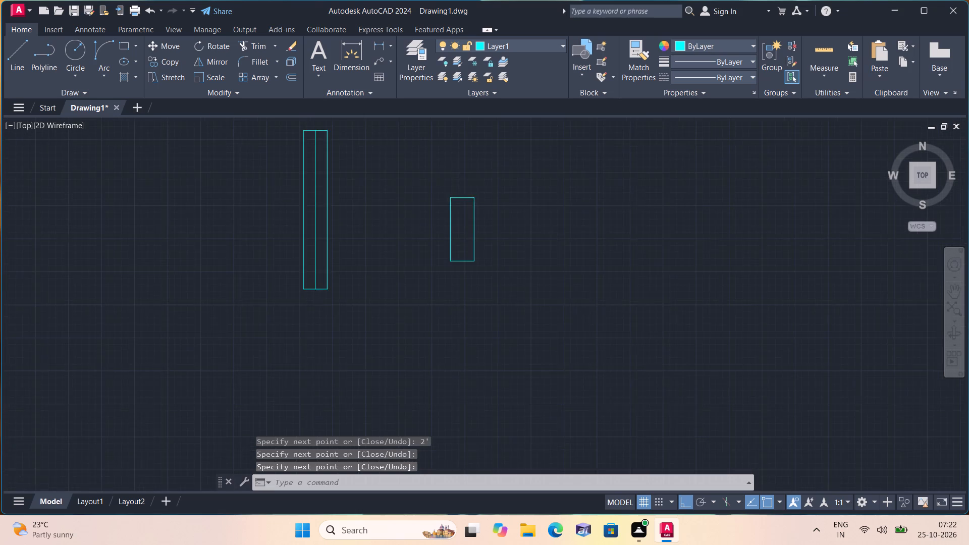
key("space")
left_click(462, 200)
left_click(464, 301)
key("space")
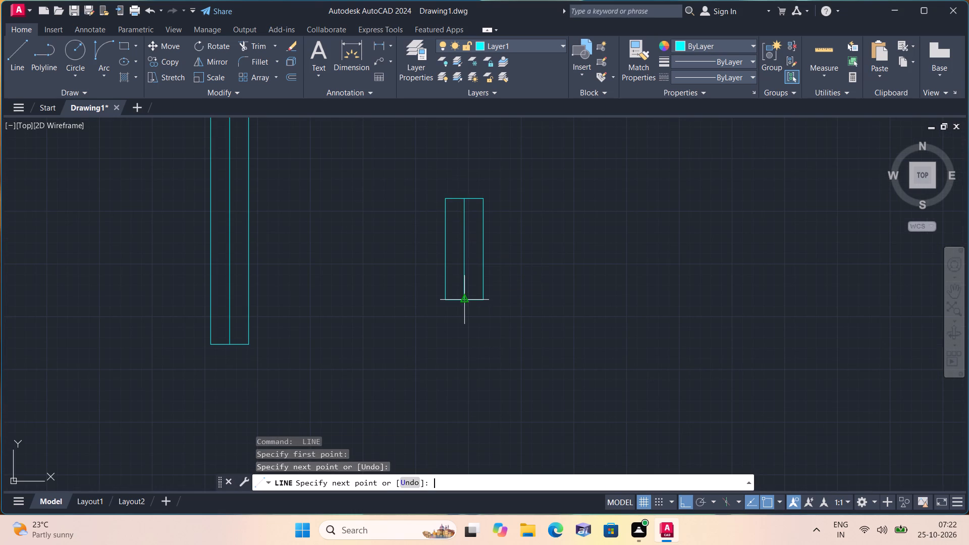
Draw a horizontal 5' by 9" rectangle from lines in the empty area below the two upright window symbols.
scroll(501, 289, "down", 3)
middle_click_drag(541, 282, 452, 224)
key("space")
left_click(375, 295)
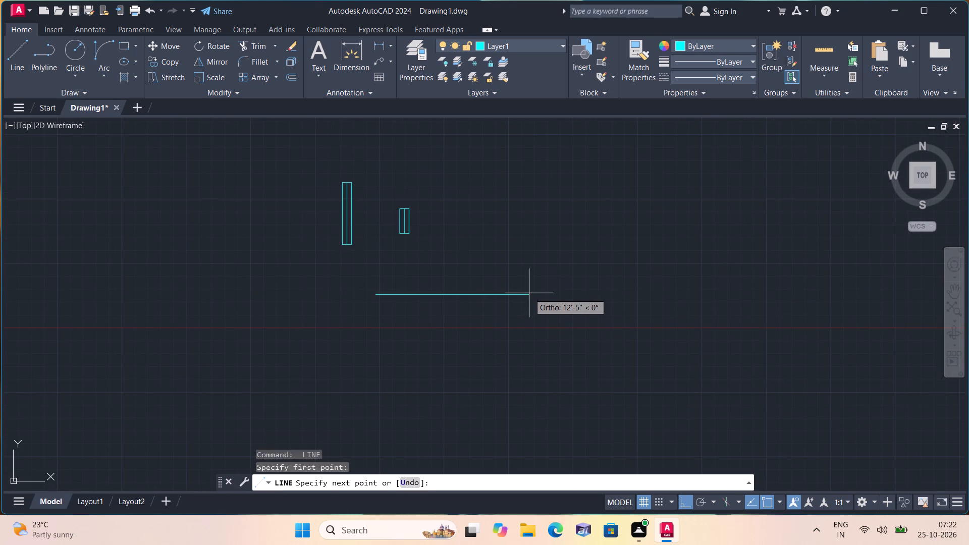
type("5'")
key("space")
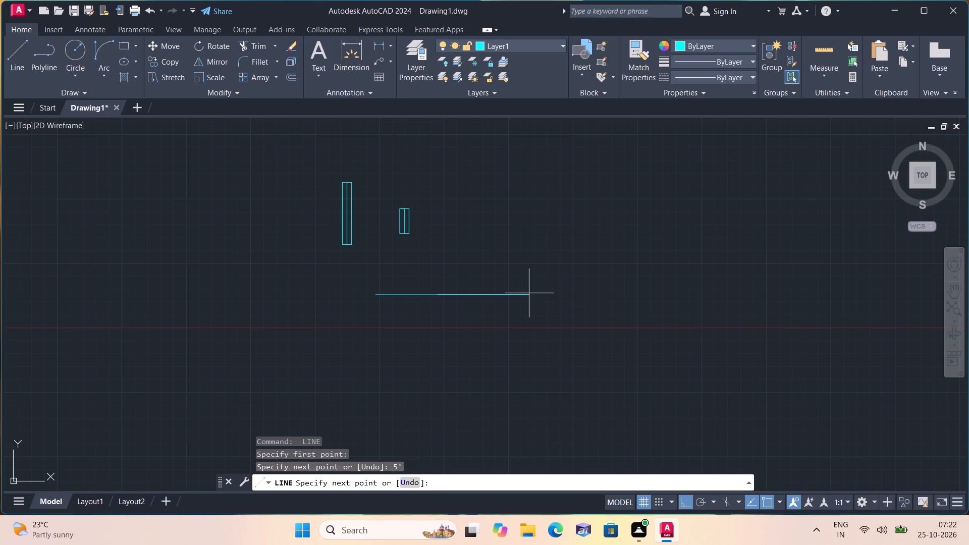
type("9\"")
key("space")
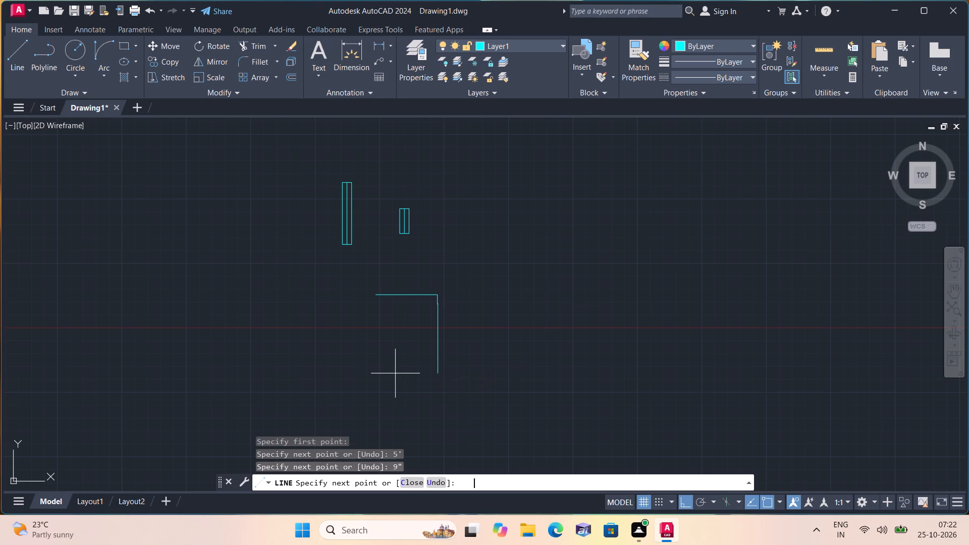
type("5'")
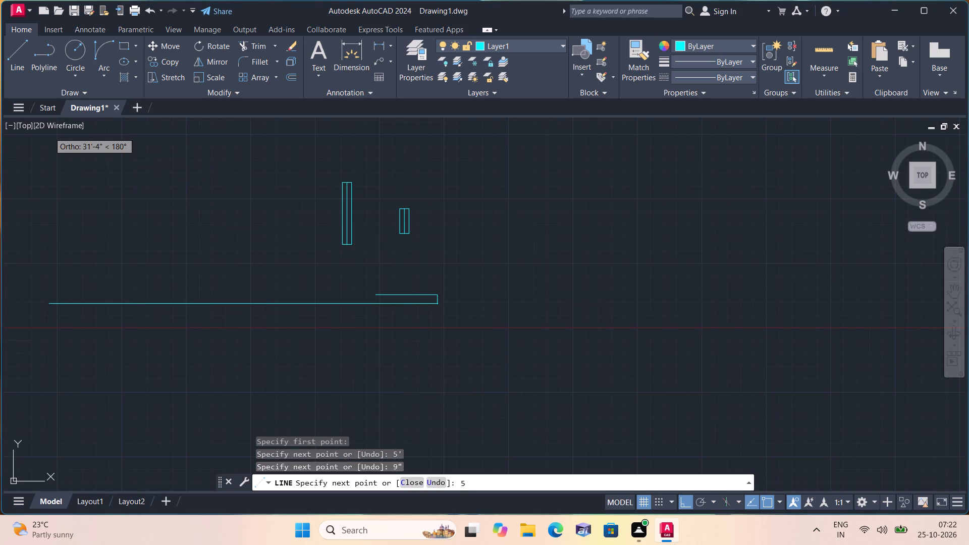
key("space")
scroll(49, 132, "down", 2)
scroll(154, 201, "up", 3)
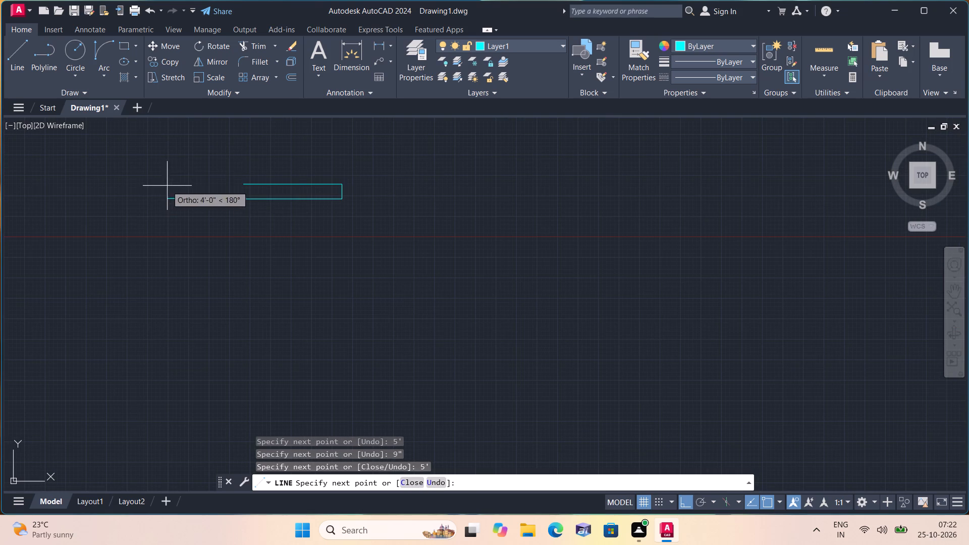
left_click(244, 185)
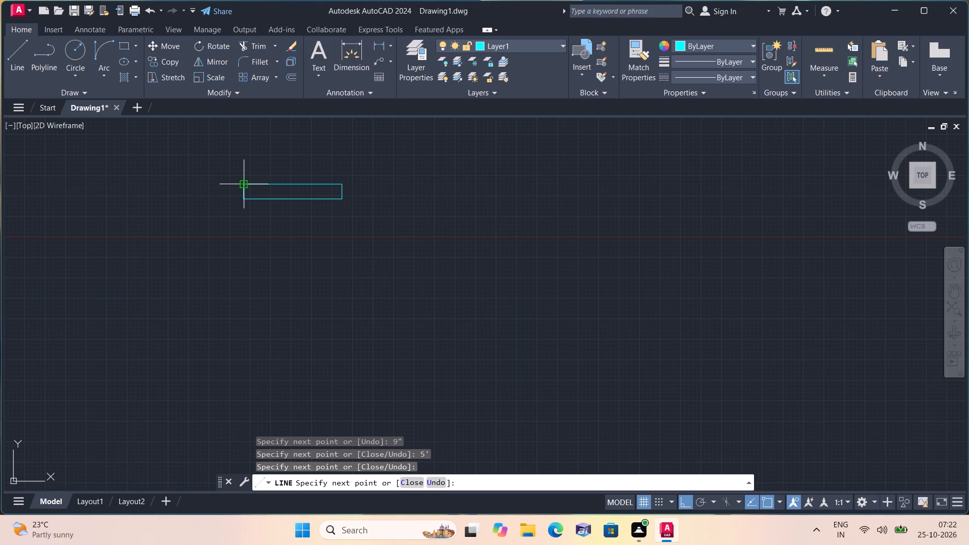
key("space")
Draw a horizontal centre line through the horizontal 5' by 9" rectangle, between the midpoints of its short sides.
scroll(245, 190, "up", 1)
key("space")
left_click(241, 193)
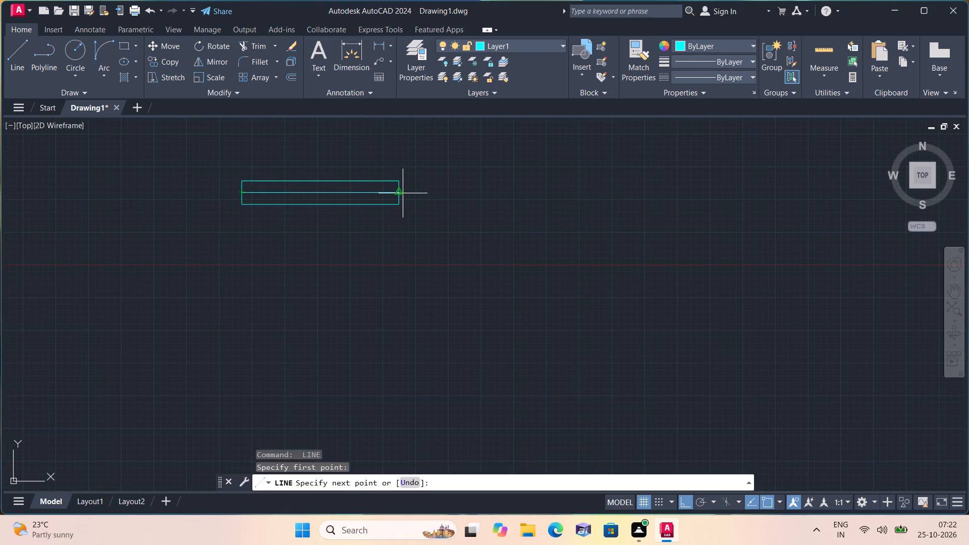
left_click(401, 192)
key("space")
Draw a horizontal 2' by 9" rectangle from lines, above and to the right of the horizontal 5' window symbol.
scroll(412, 196, "down", 3)
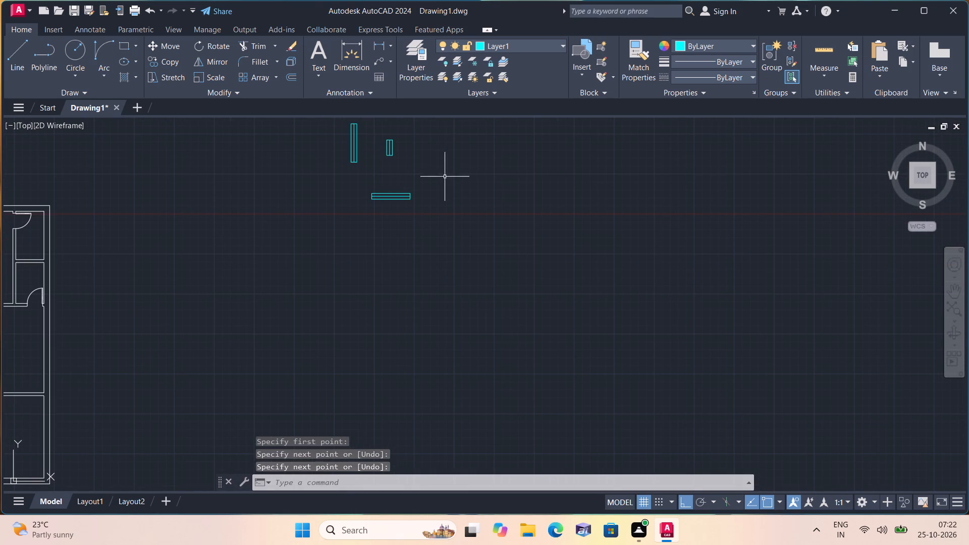
key("space")
left_click(426, 168)
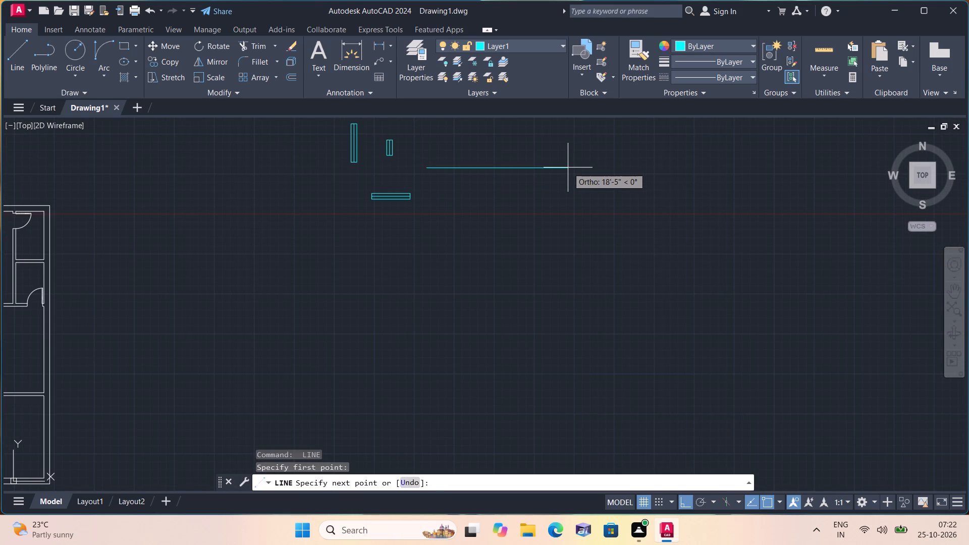
type("2'")
key("space")
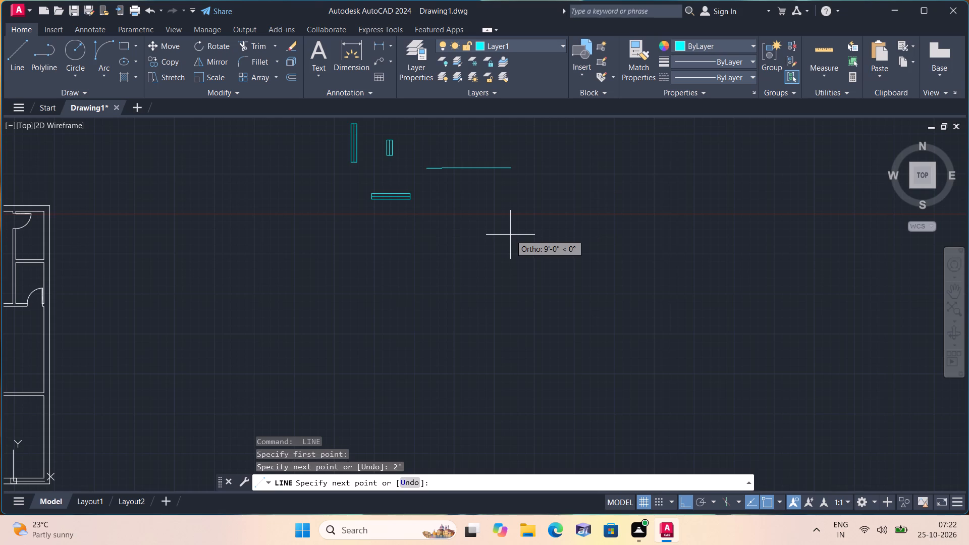
type("9\"")
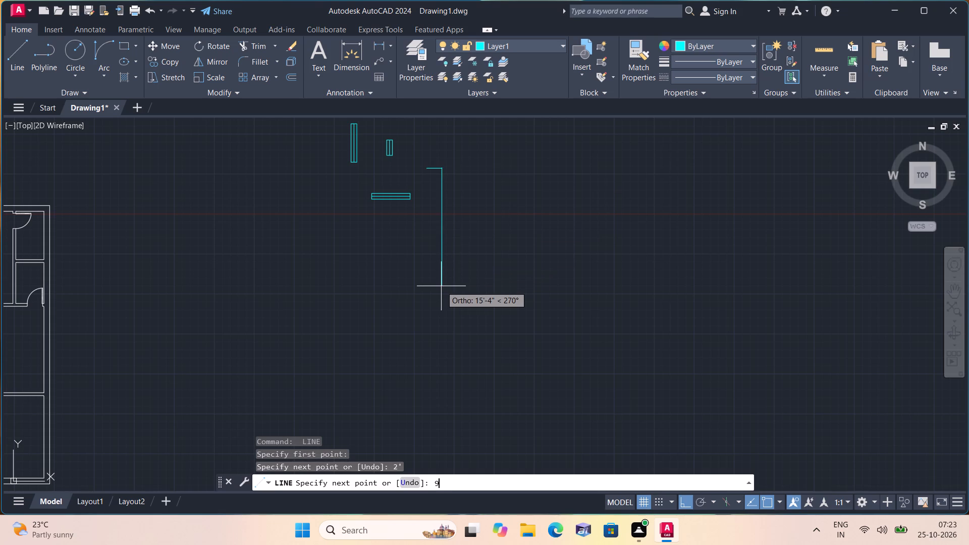
key("space")
scroll(387, 180, "up", 1)
type("2'")
key("space")
scroll(464, 166, "up", 2)
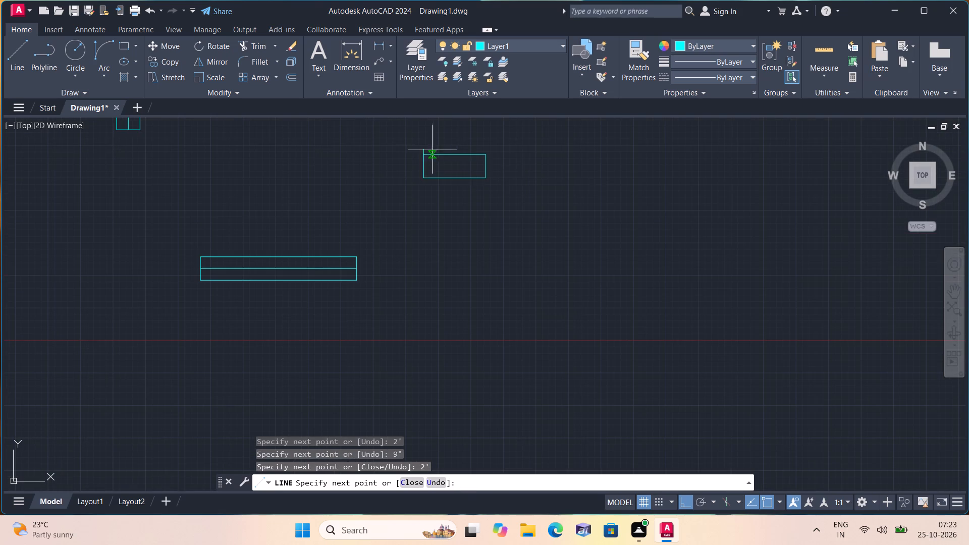
left_click(422, 152)
key("space")
Draw a horizontal centre line through the horizontal 2' by 9" rectangle, between the midpoints of its short sides.
scroll(424, 168, "up", 1)
key("space")
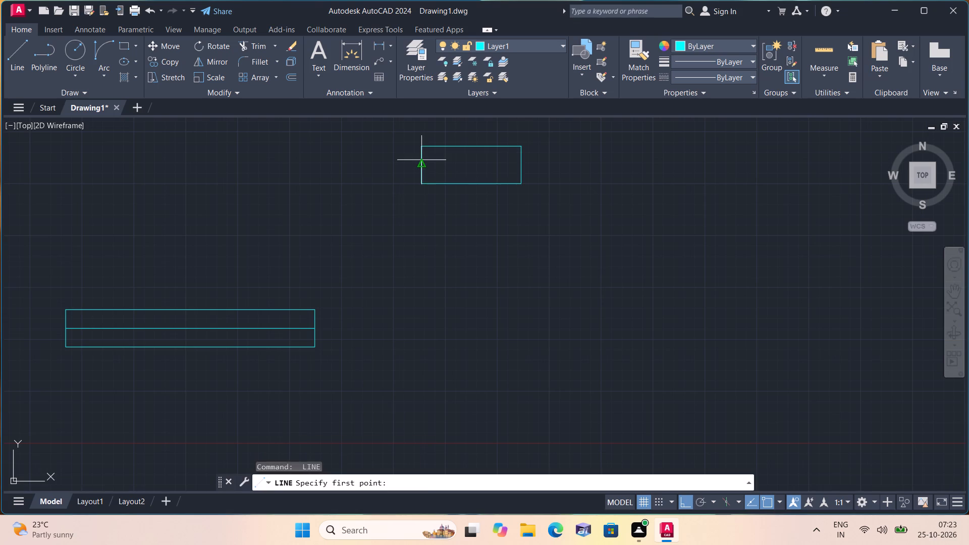
left_click(421, 159)
left_click(520, 163)
key("space")
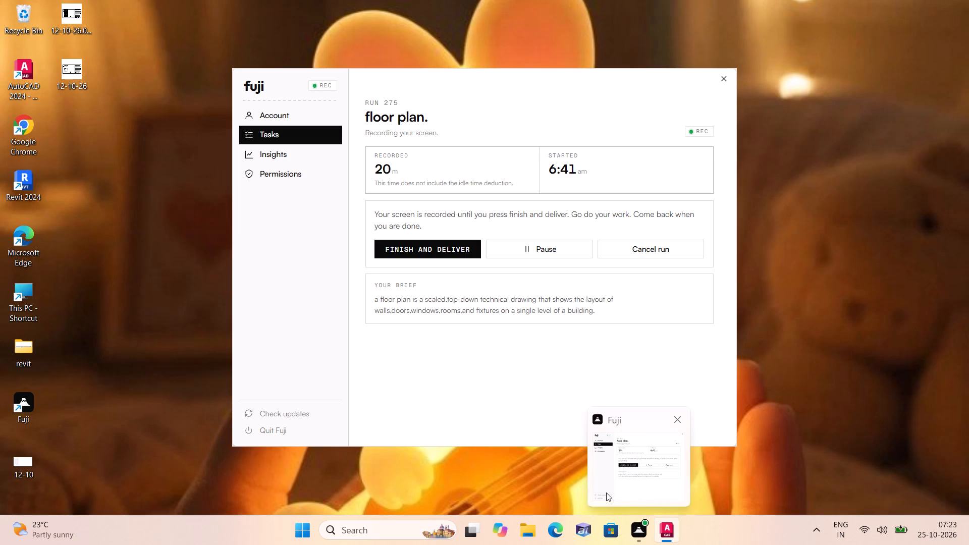
Turn off Ortho mode.
scroll(364, 340, "down", 3)
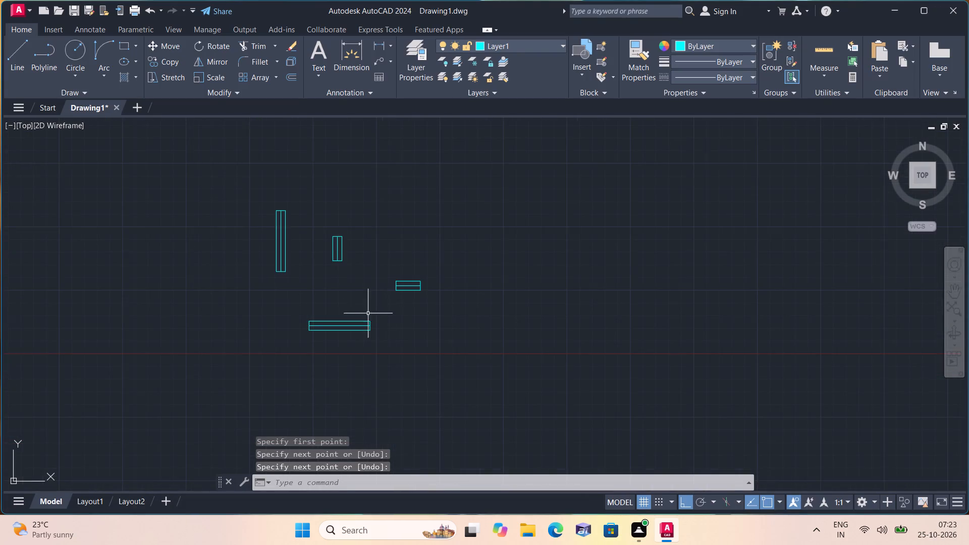
middle_click_drag(347, 317, 424, 401)
scroll(347, 321, "down", 1)
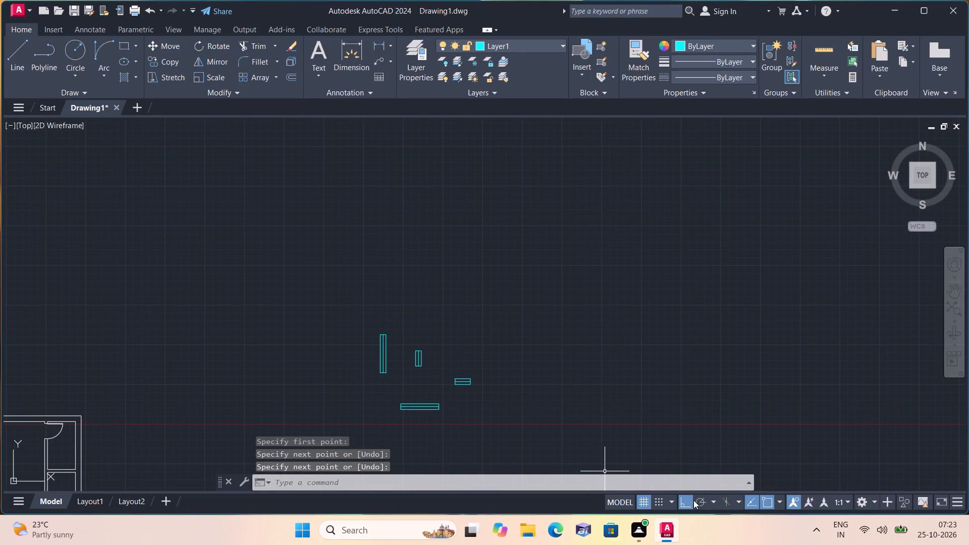
left_click(688, 499)
Copy the horizontal 5' by 9" window by its lower edge's midpoint to the inner-face midpoints of the top outer wall in the three upper spaces.
scroll(572, 360, "down", 1)
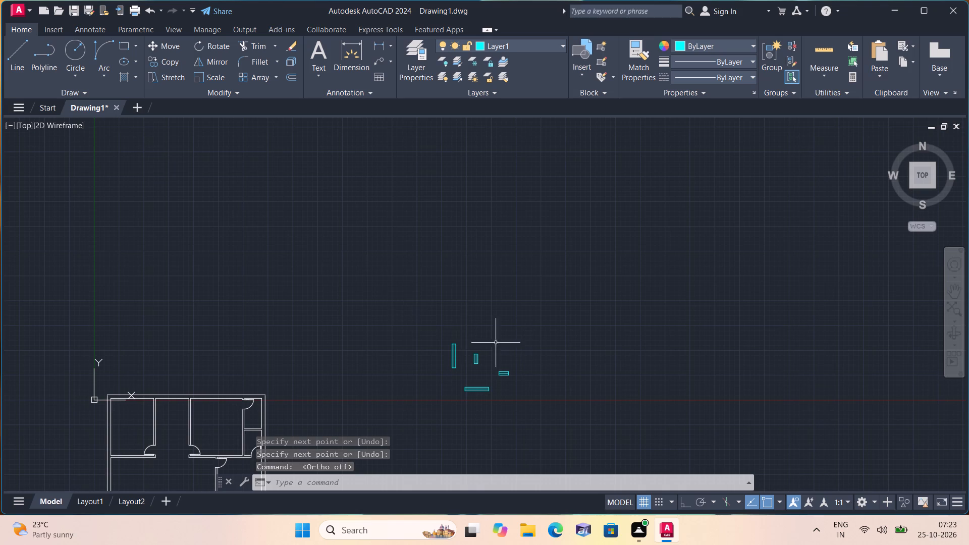
middle_click_drag(308, 349, 402, 275)
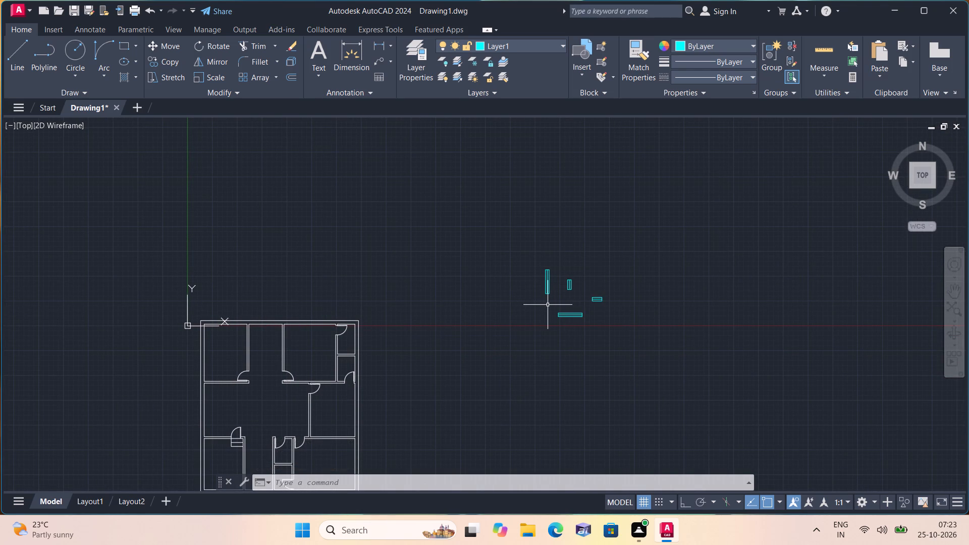
scroll(581, 315, "up", 1)
left_click_drag(531, 300, 535, 311)
left_click(624, 354)
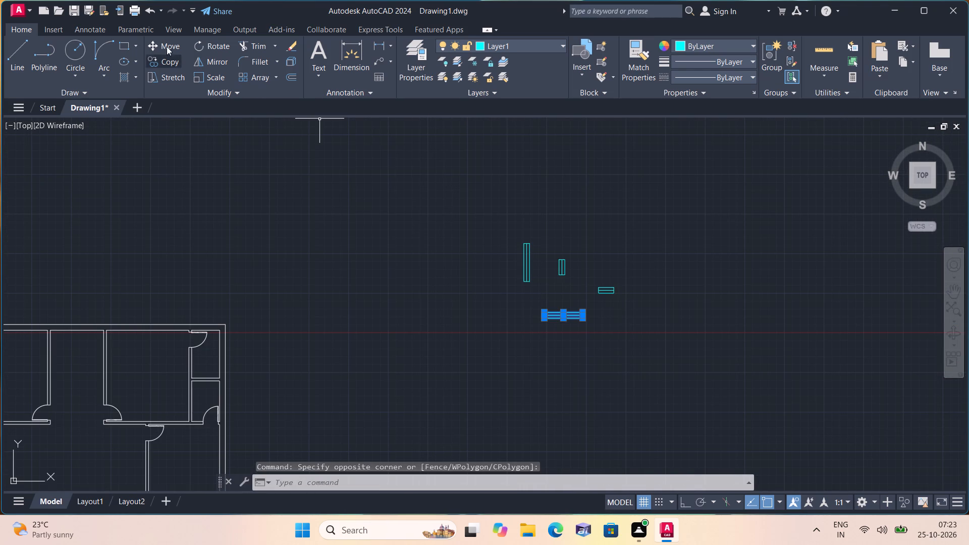
left_click(161, 60)
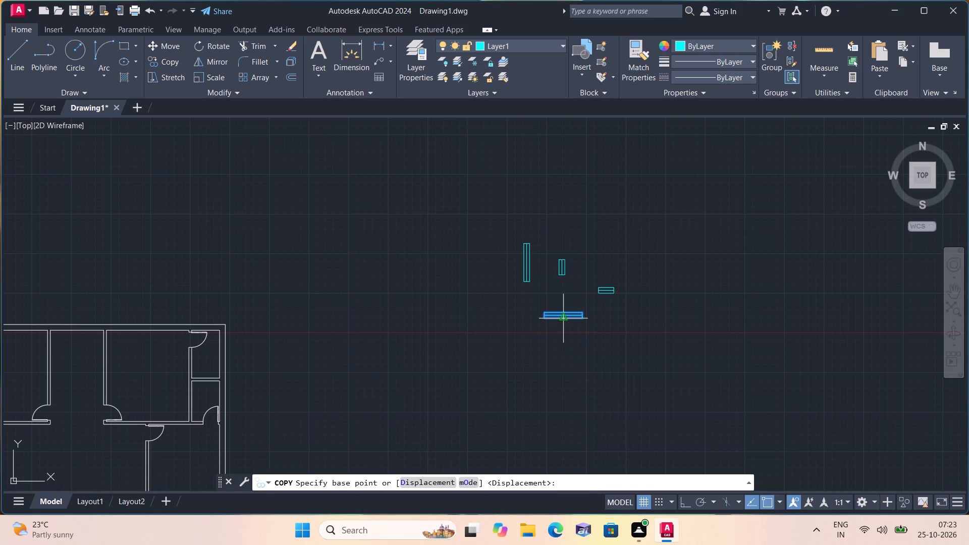
left_click(565, 319)
scroll(266, 301, "down", 2)
scroll(167, 312, "up", 2)
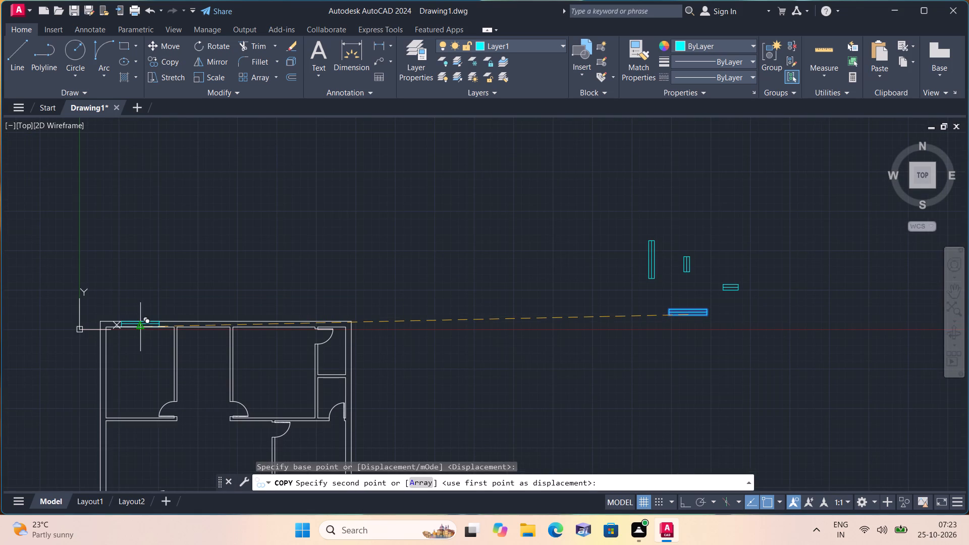
left_click(141, 329)
scroll(239, 332, "up", 1)
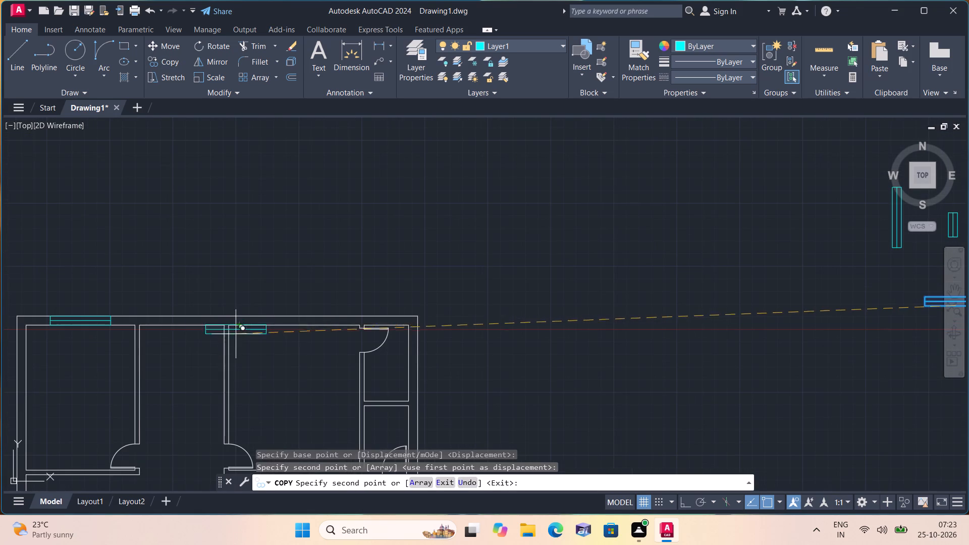
left_click(184, 324)
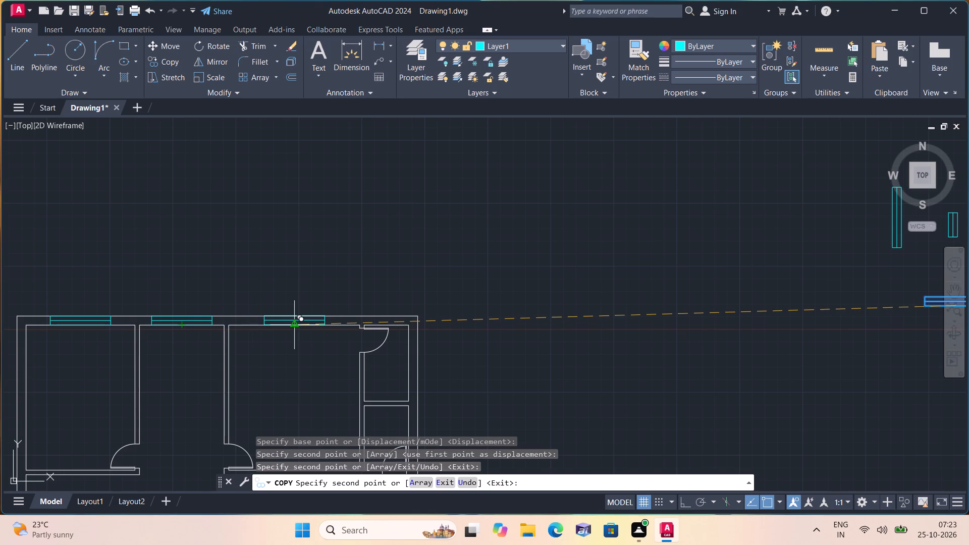
left_click(293, 327)
scroll(305, 280, "down", 1)
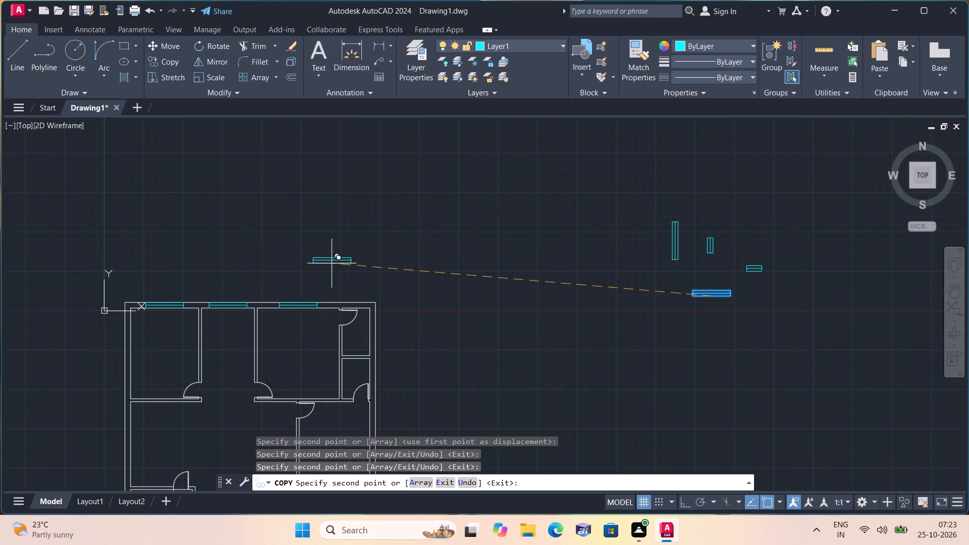
key("Escape")
Copy the horizontal 5' window by its upper edge's midpoint to the bottom outer wall's inner-face midpoints in the lower-right room and narrow passage.
scroll(332, 263, "down", 1)
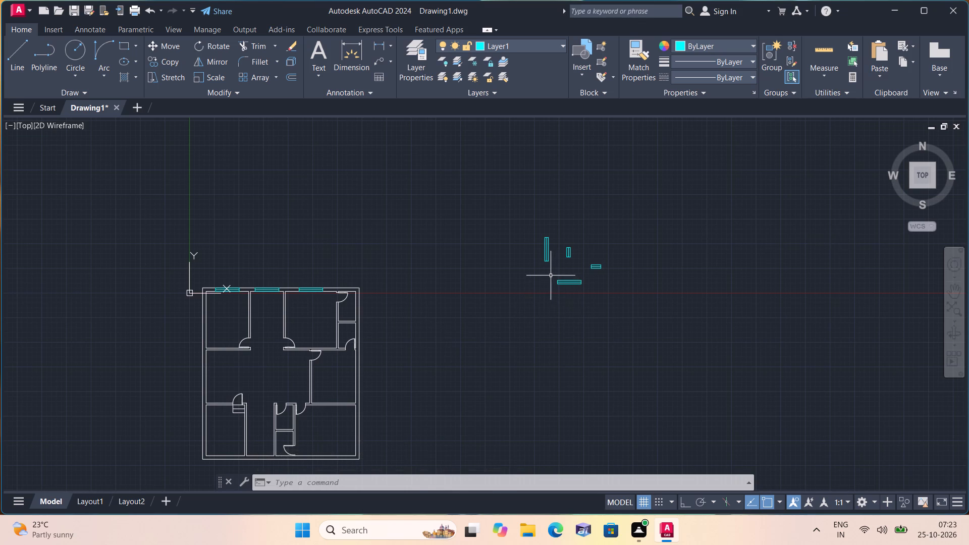
left_click(551, 276)
left_click(595, 304)
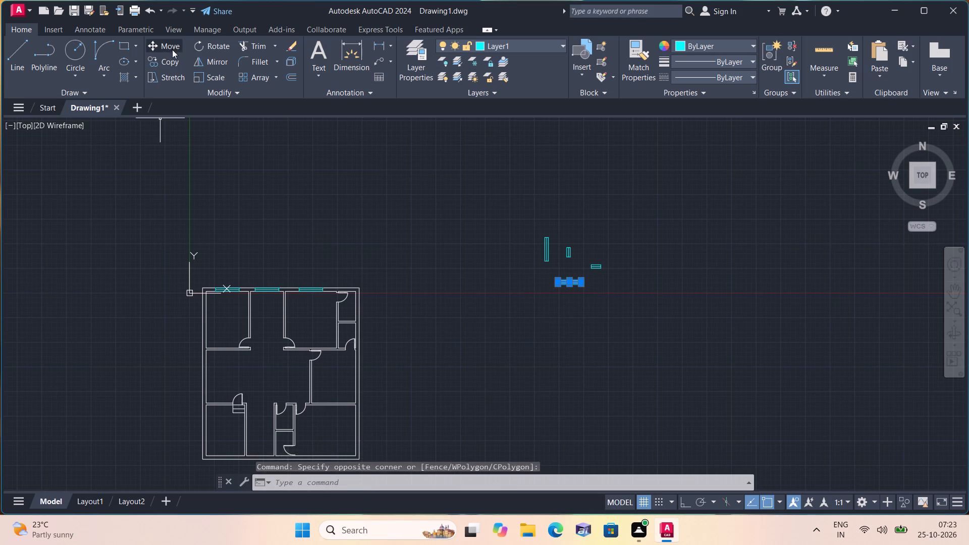
left_click(173, 62)
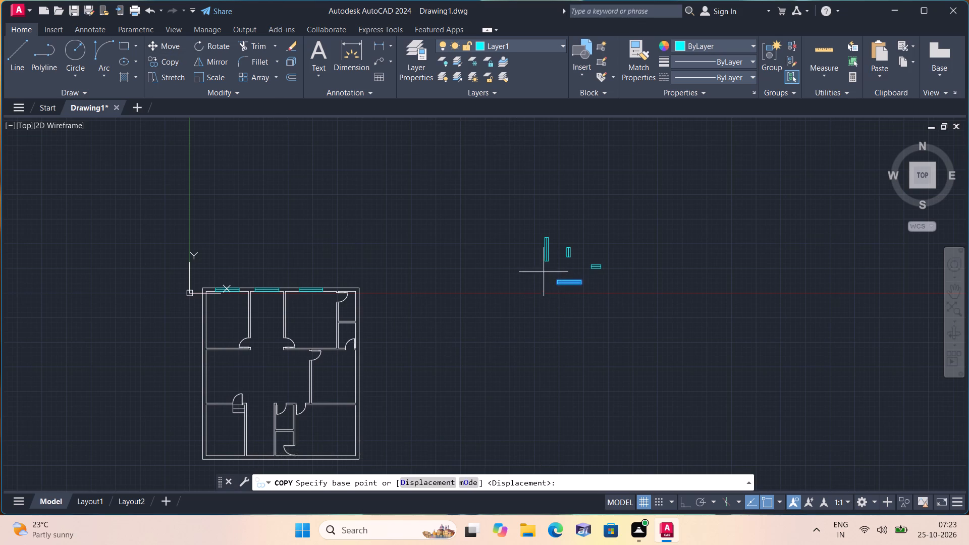
scroll(570, 288, "up", 2)
left_click(571, 267)
scroll(553, 271, "down", 4)
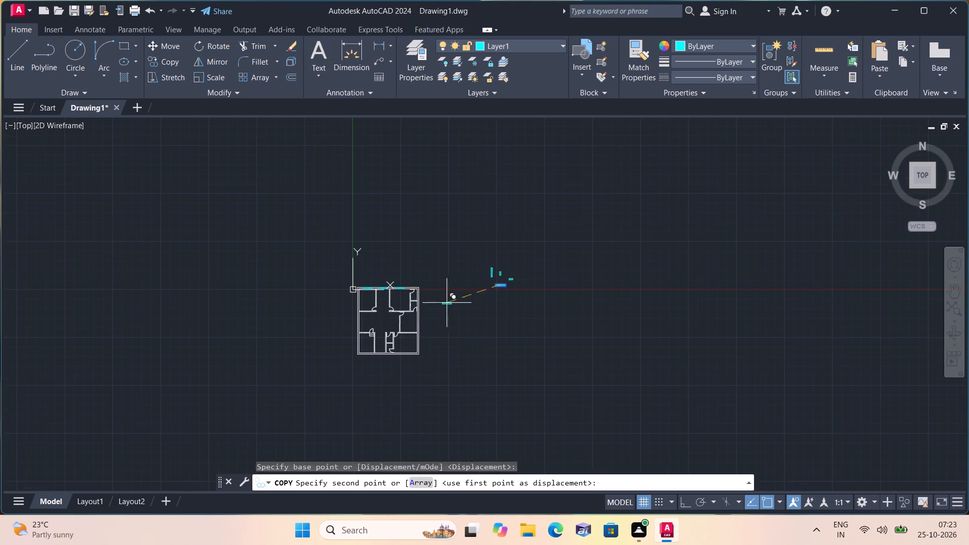
scroll(401, 354, "up", 3)
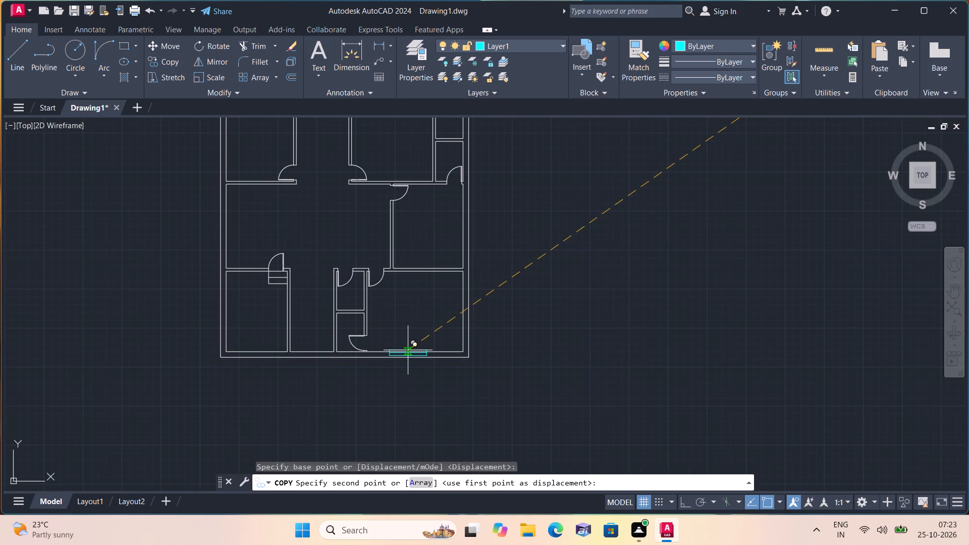
scroll(408, 350, "up", 2)
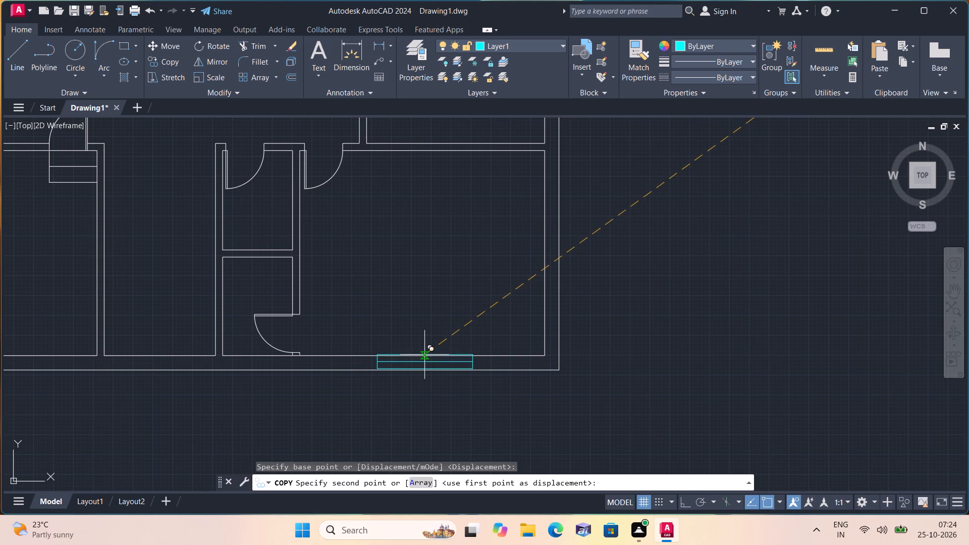
left_click(424, 355)
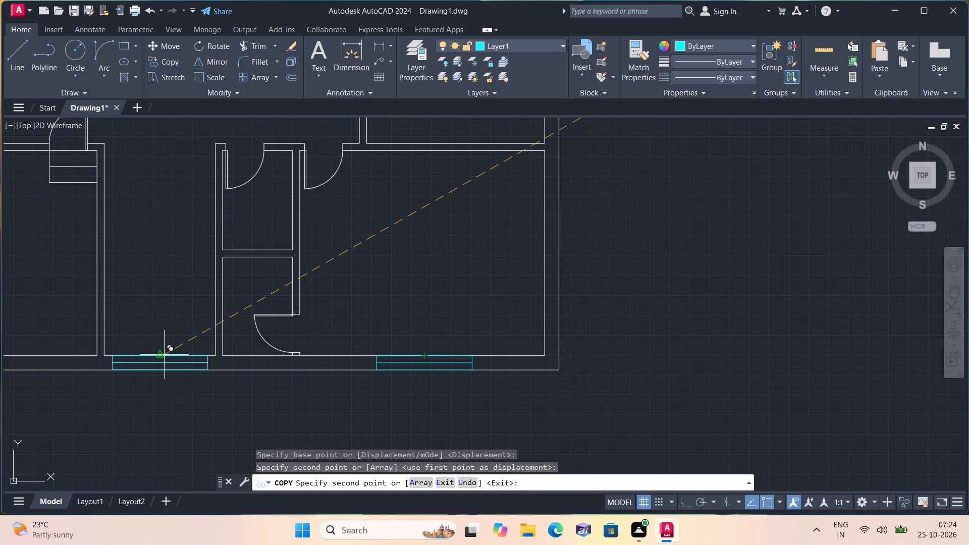
left_click(161, 353)
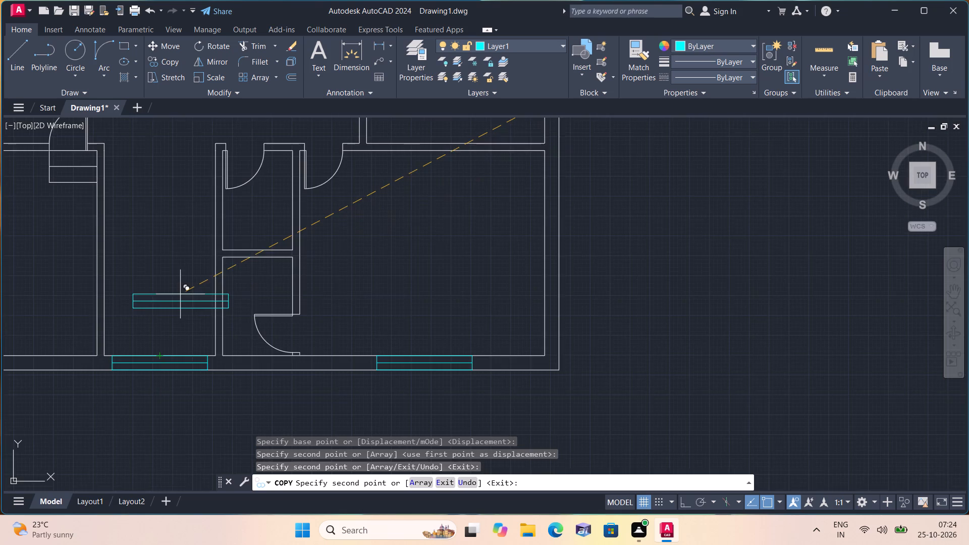
scroll(180, 294, "down", 3)
key("Escape")
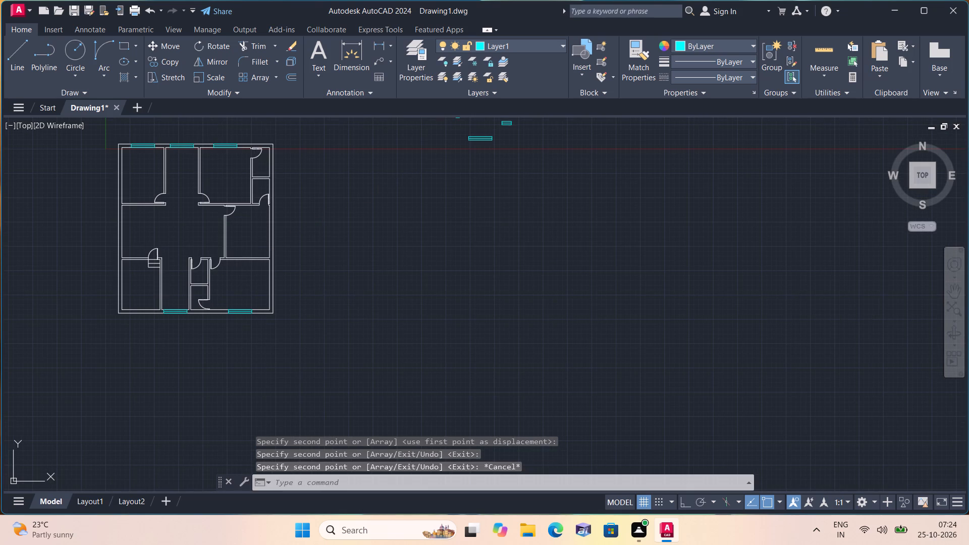
Copy the vertical 5' window by its right edge's midpoint to the left outer wall's inner-face midpoints in the upper and middle spaces.
scroll(181, 294, "down", 3)
scroll(244, 232, "up", 1)
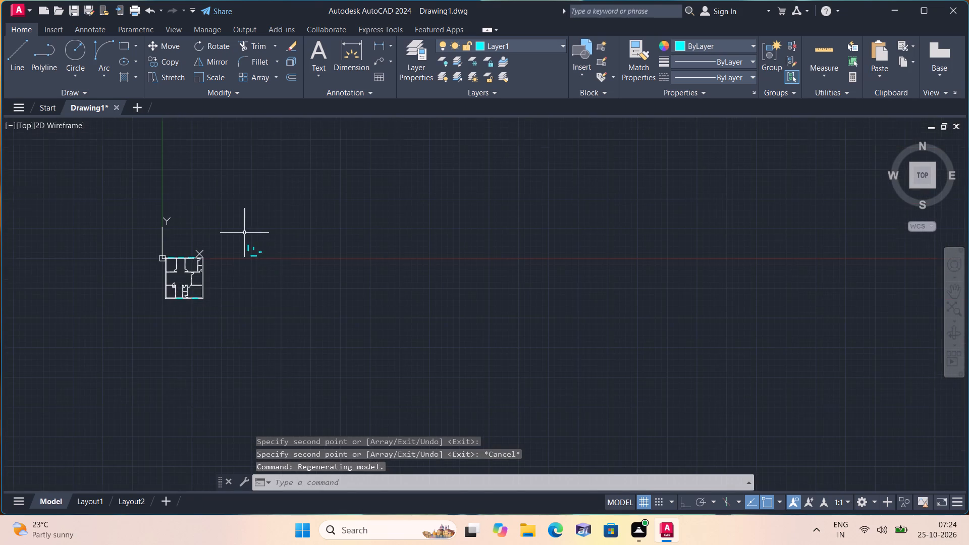
scroll(244, 232, "up", 1)
scroll(227, 307, "up", 2)
left_click_drag(279, 186, 279, 196)
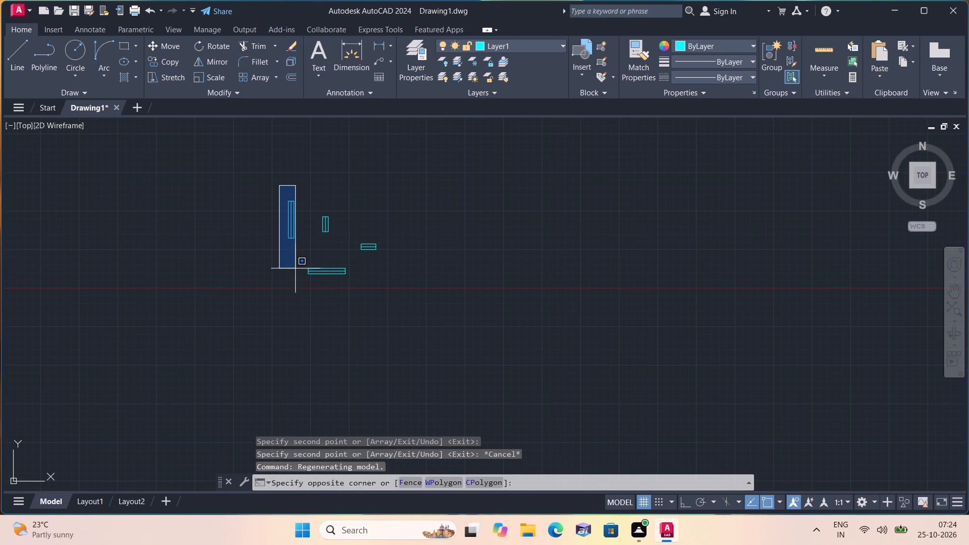
left_click(295, 267)
left_click(172, 61)
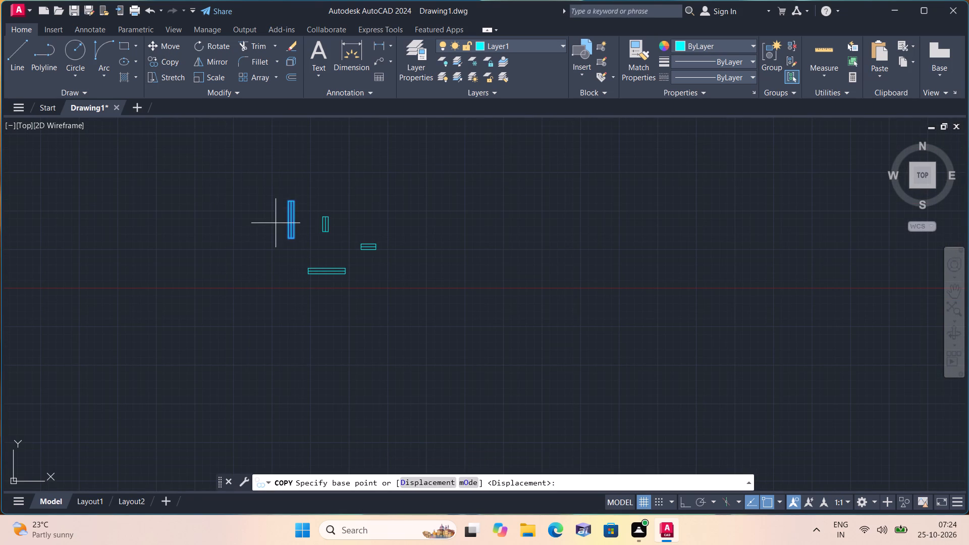
left_click(295, 216)
scroll(283, 223, "down", 4)
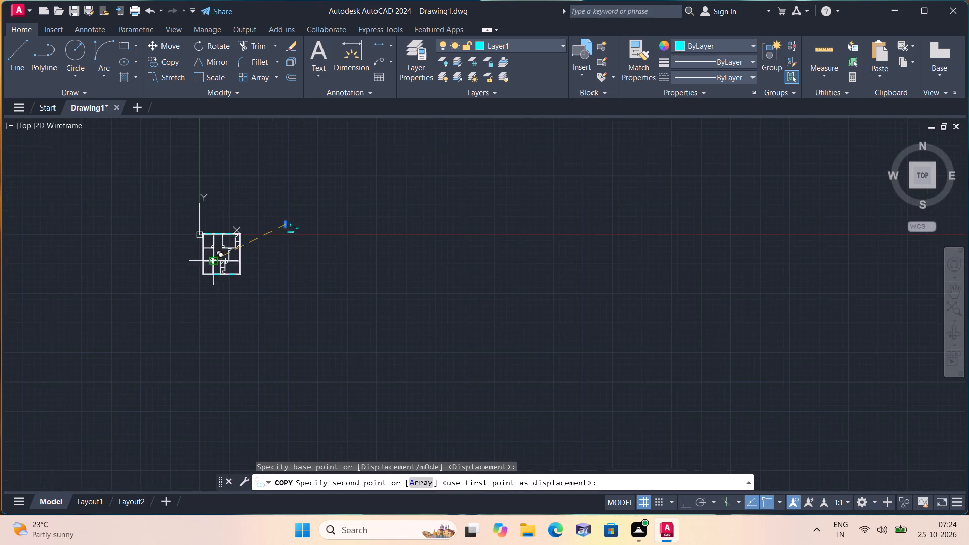
scroll(208, 245, "up", 2)
left_click(195, 232)
scroll(200, 274, "up", 2)
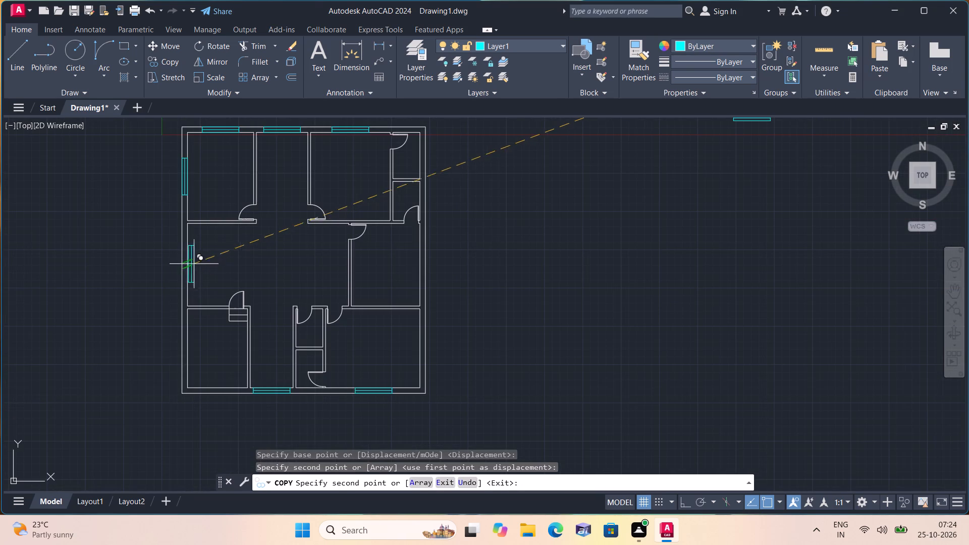
left_click(186, 262)
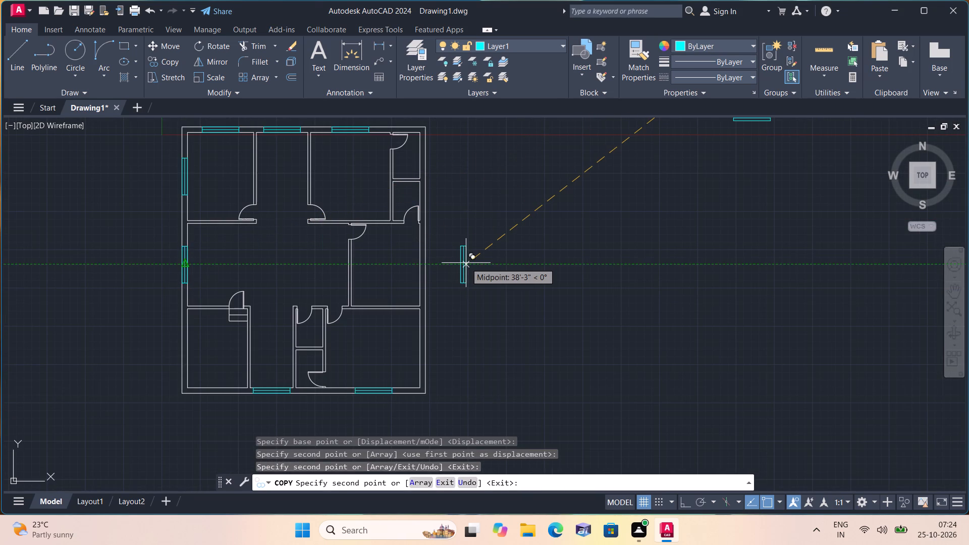
key("Escape")
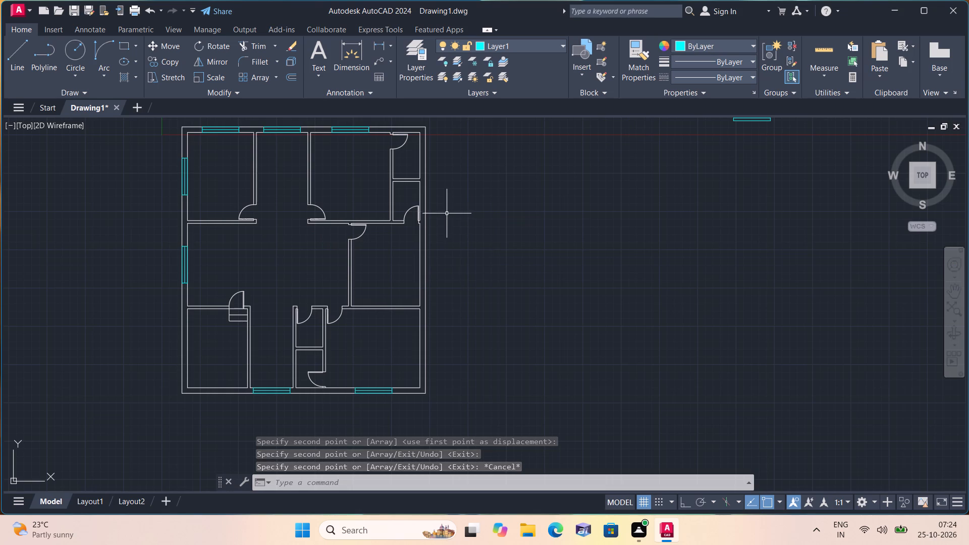
Copy the vertical 5' window by its left edge's midpoint to the right outer wall's inner-face midpoints in the middle and lower rooms.
middle_click_drag(432, 222, 364, 340)
scroll(364, 340, "down", 2)
scroll(461, 284, "up", 2)
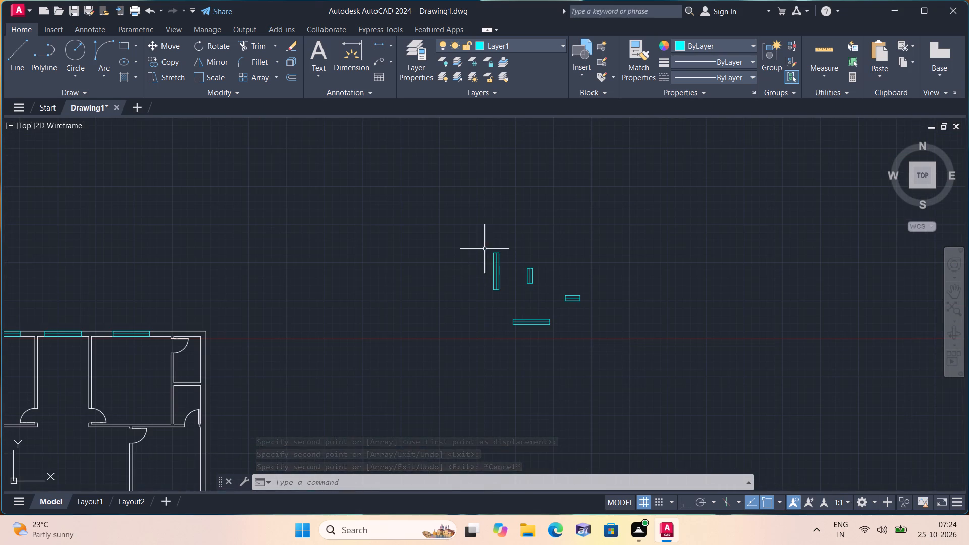
left_click_drag(481, 238, 482, 246)
left_click(510, 299)
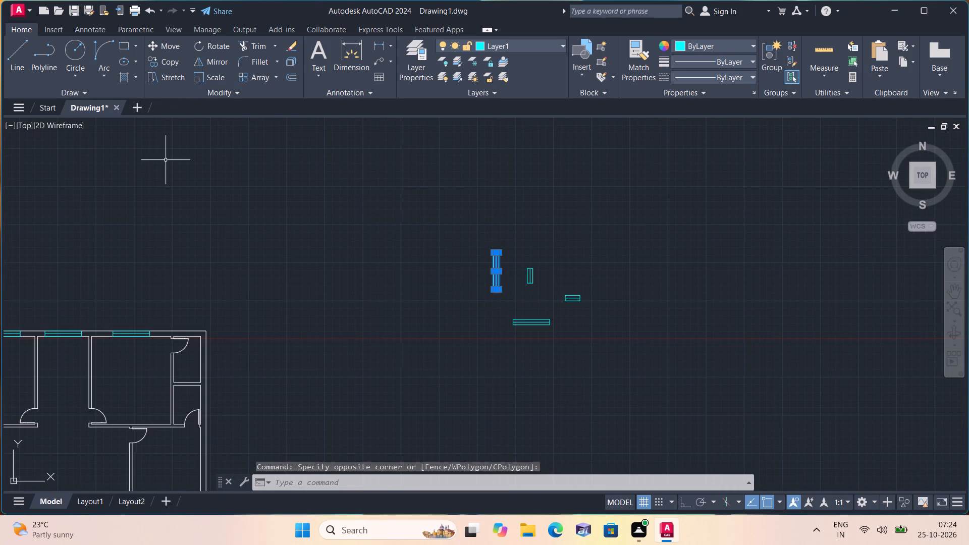
left_click(154, 59)
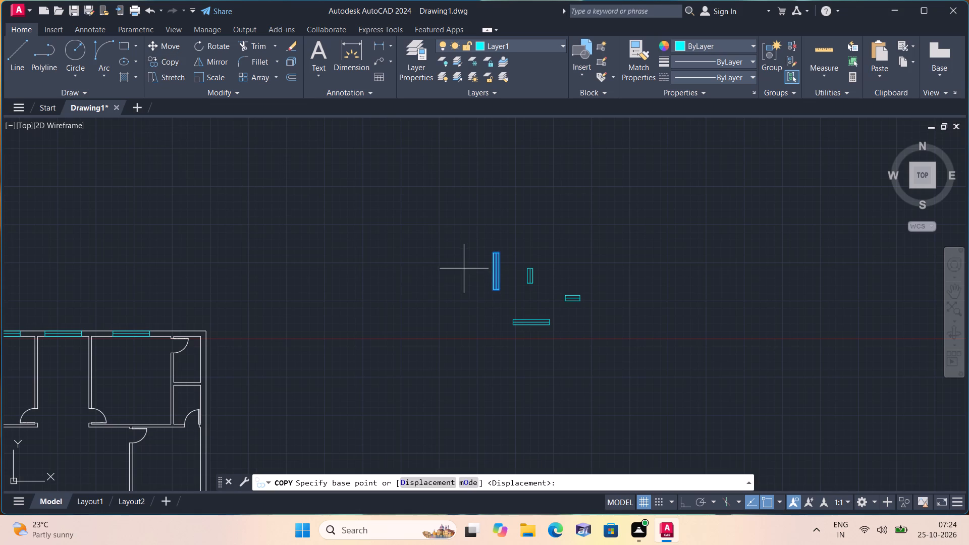
left_click(492, 273)
middle_click_drag(342, 324, 333, 220)
scroll(342, 324, "down", 1)
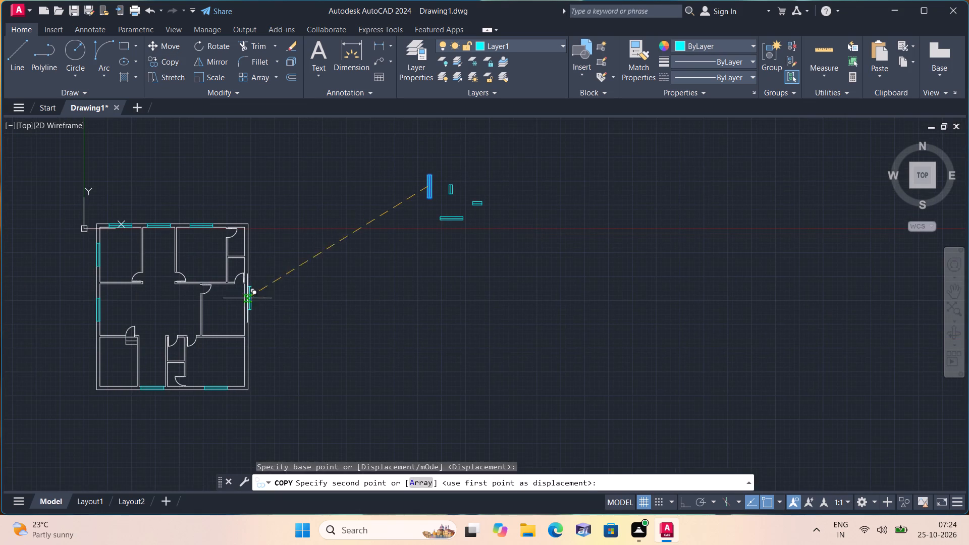
left_click(243, 310)
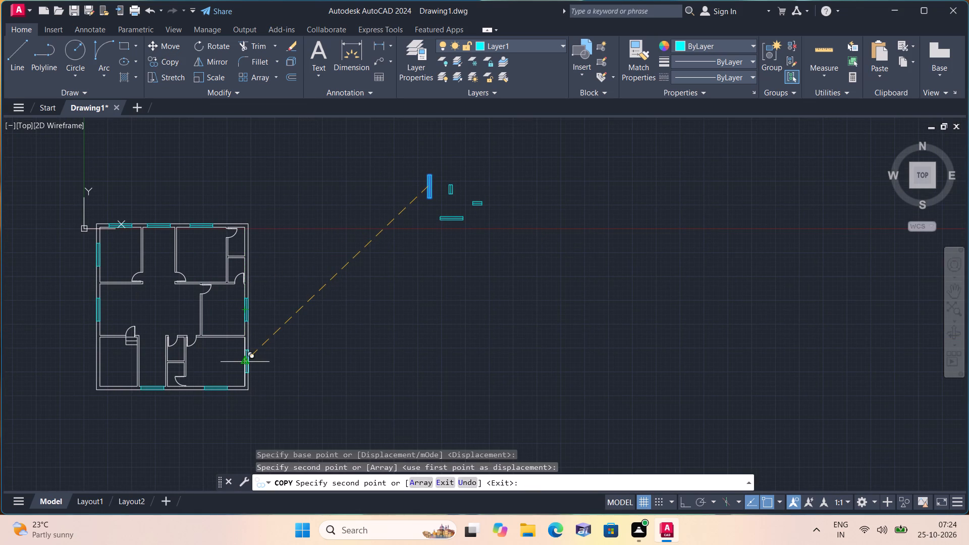
left_click(247, 364)
key("Escape")
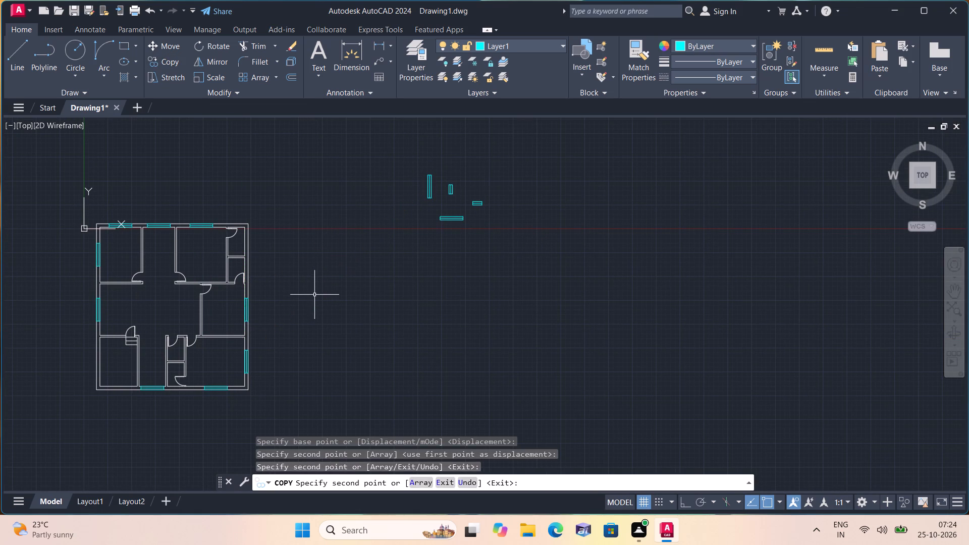
Copy the vertical 2' window by its left edge's midpoint to the right outer wall's inner-face midpoints in the two small upper-right rooms.
scroll(461, 179, "up", 2)
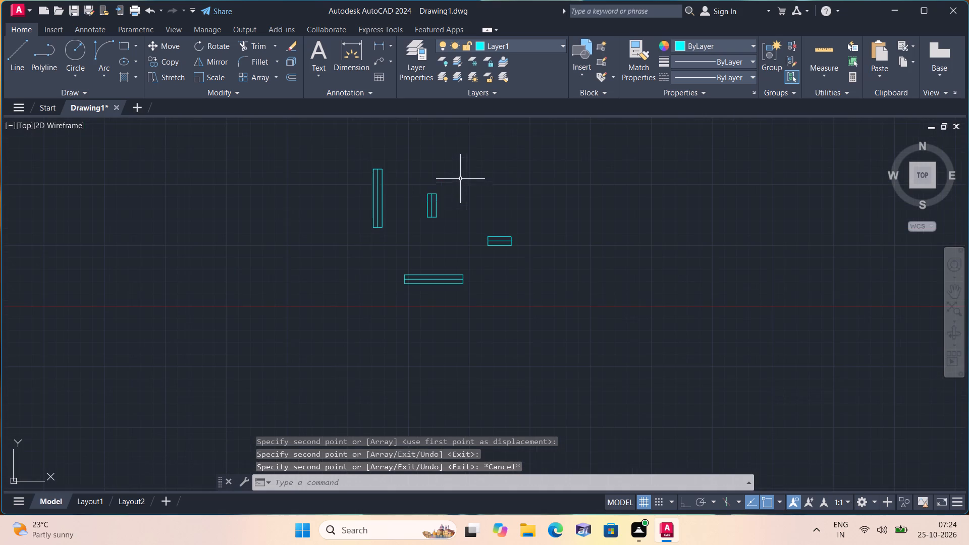
left_click(420, 186)
left_click(455, 250)
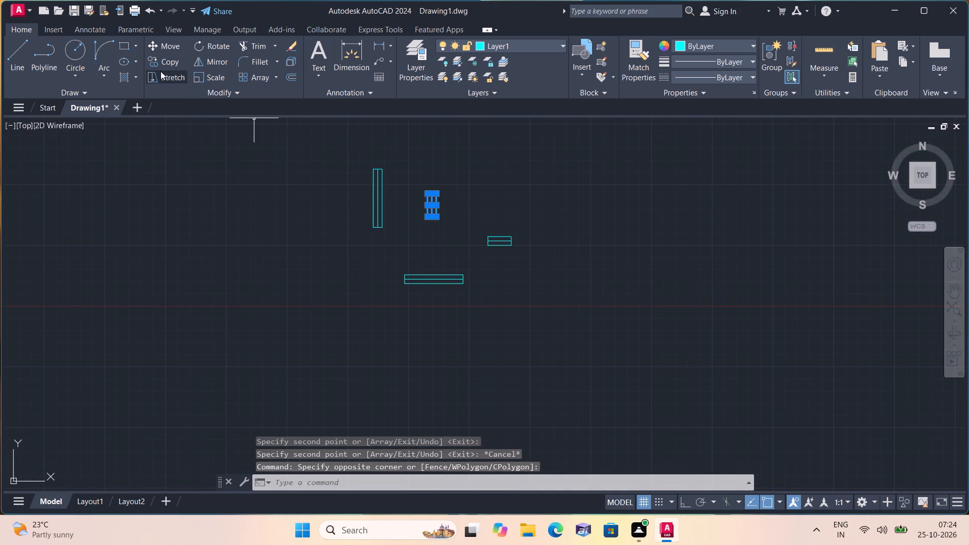
left_click(160, 63)
left_click(424, 206)
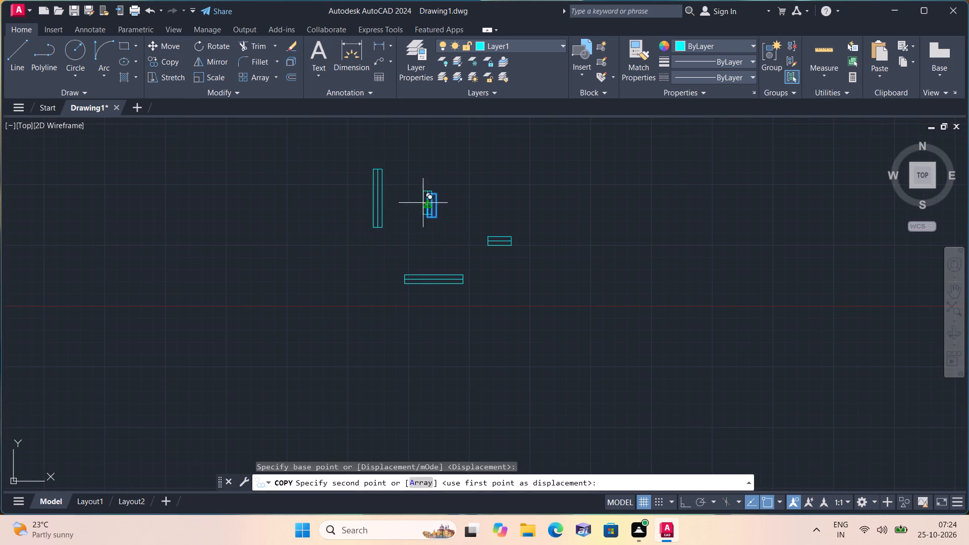
scroll(312, 244, "down", 2)
scroll(141, 291, "up", 2)
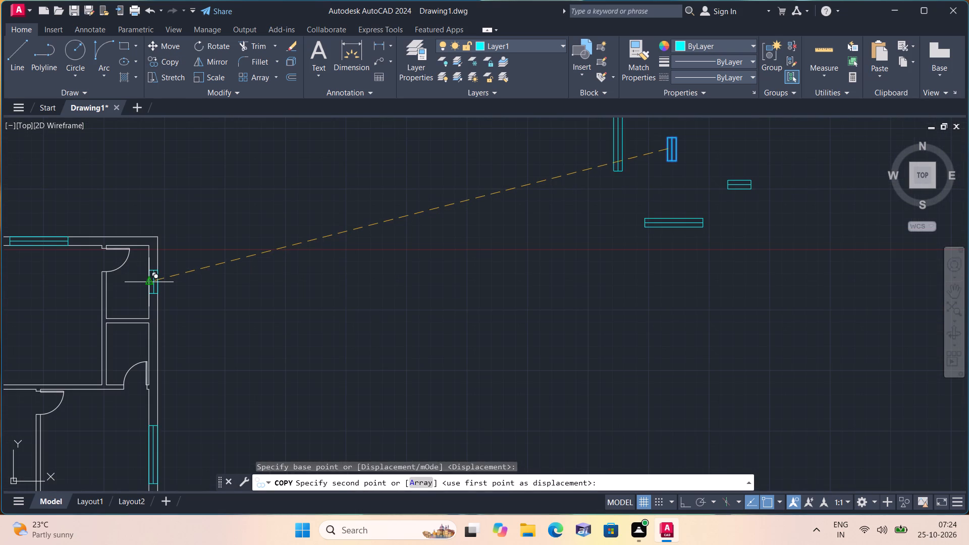
left_click(148, 281)
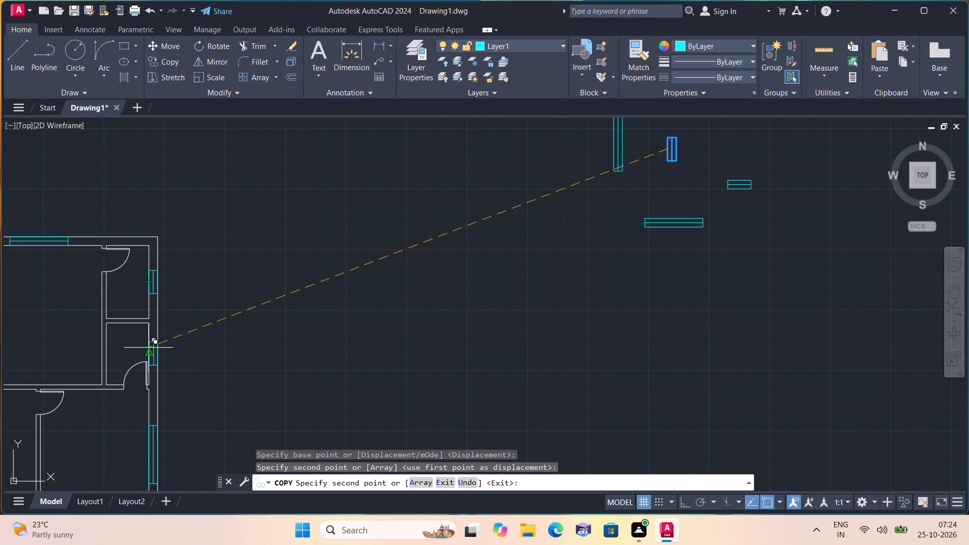
left_click(148, 352)
scroll(205, 351, "down", 1)
middle_click_drag(223, 338, 377, 239)
scroll(261, 318, "down", 1)
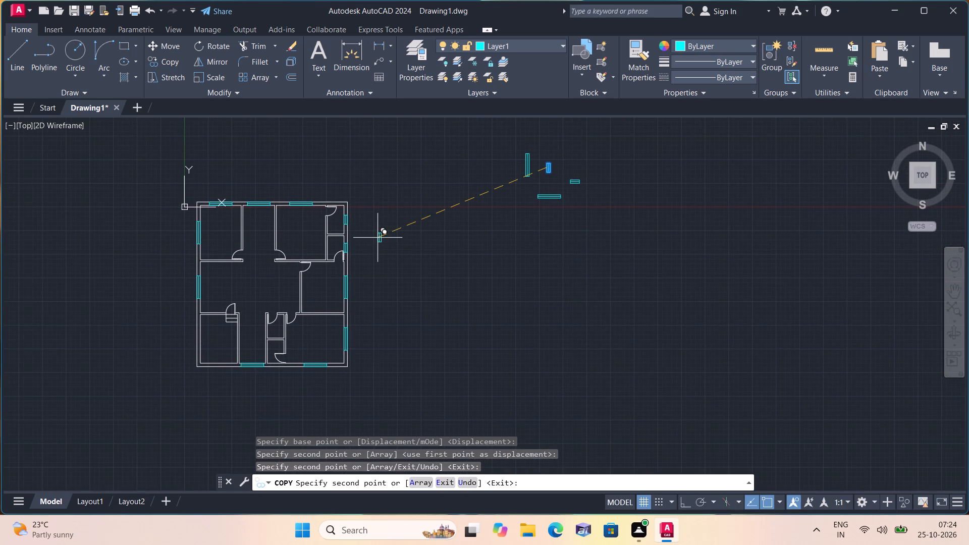
key("Escape")
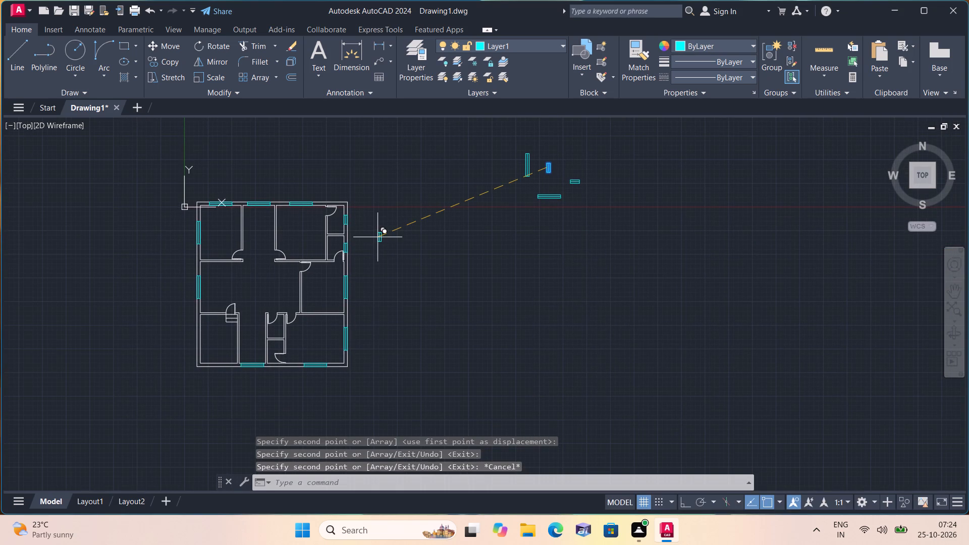
Move the horizontal 2' window by its upper edge's midpoint onto the bottom outer wall's inner face in the small lower room.
scroll(557, 180, "up", 2)
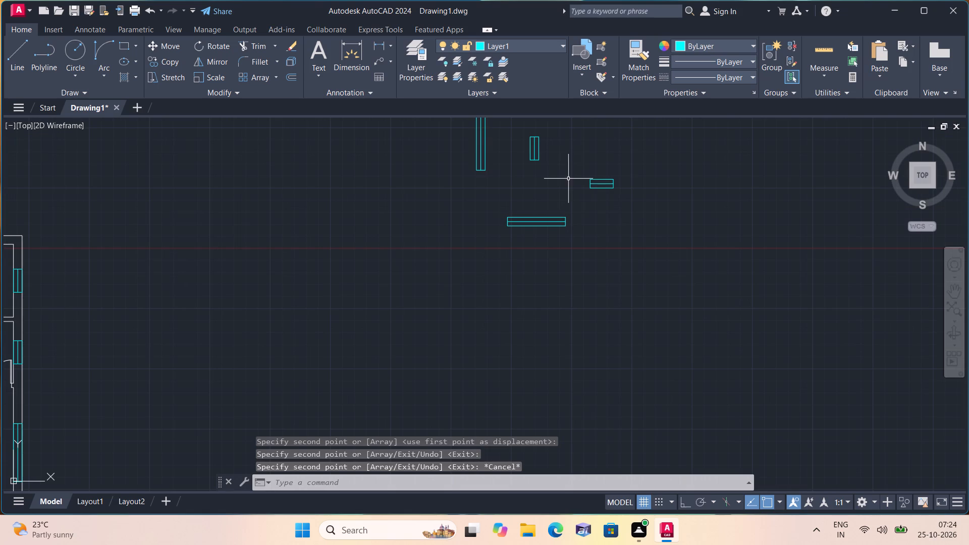
left_click(580, 175)
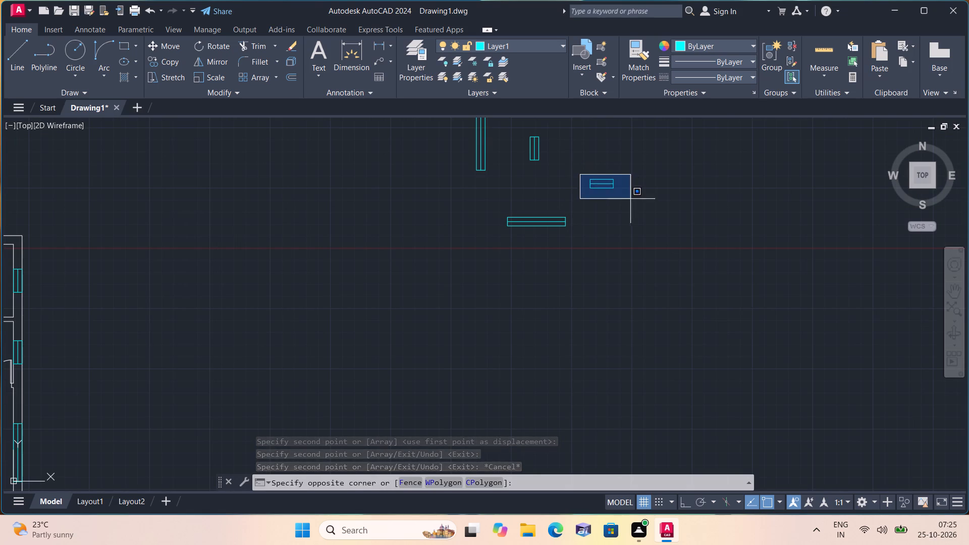
left_click(633, 201)
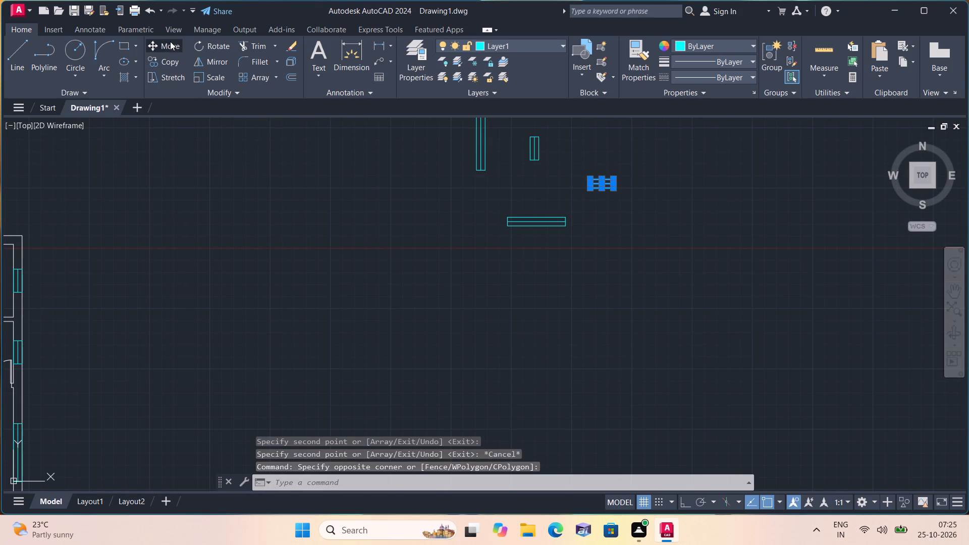
left_click(170, 41)
left_click(605, 177)
scroll(519, 134, "down", 2)
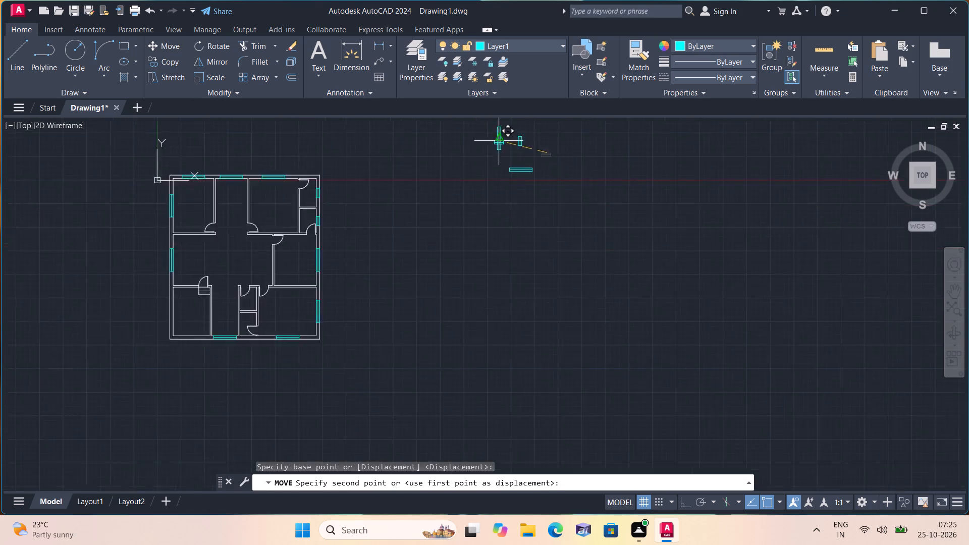
scroll(488, 150, "down", 1)
scroll(326, 313, "up", 3)
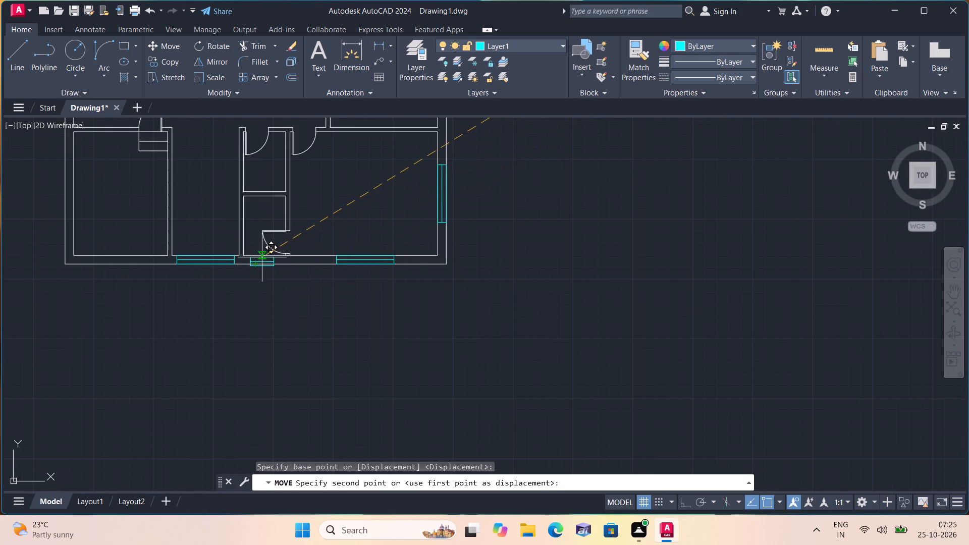
scroll(262, 257, "up", 2)
left_click(260, 252)
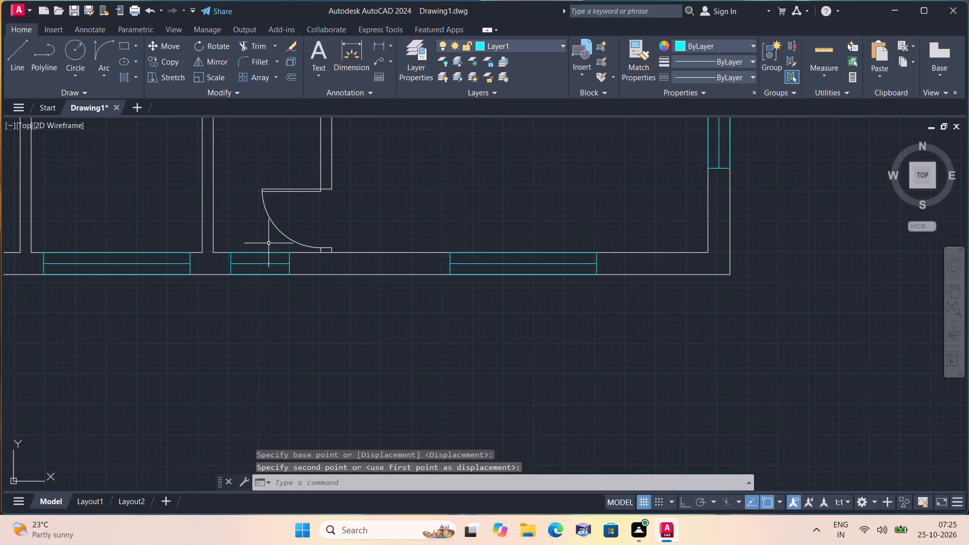
Erase the spare cyan window symbols standing outside the floor plan.
scroll(276, 229, "down", 2)
middle_click_drag(435, 299, 398, 377)
scroll(432, 300, "down", 1)
scroll(398, 377, "down", 2)
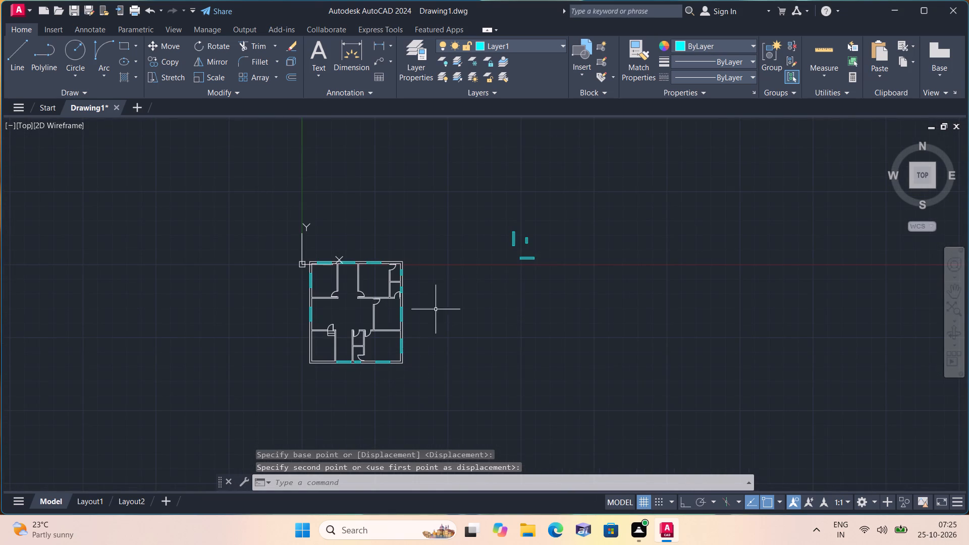
left_click_drag(496, 201, 502, 222)
left_click(577, 295)
key("Delete")
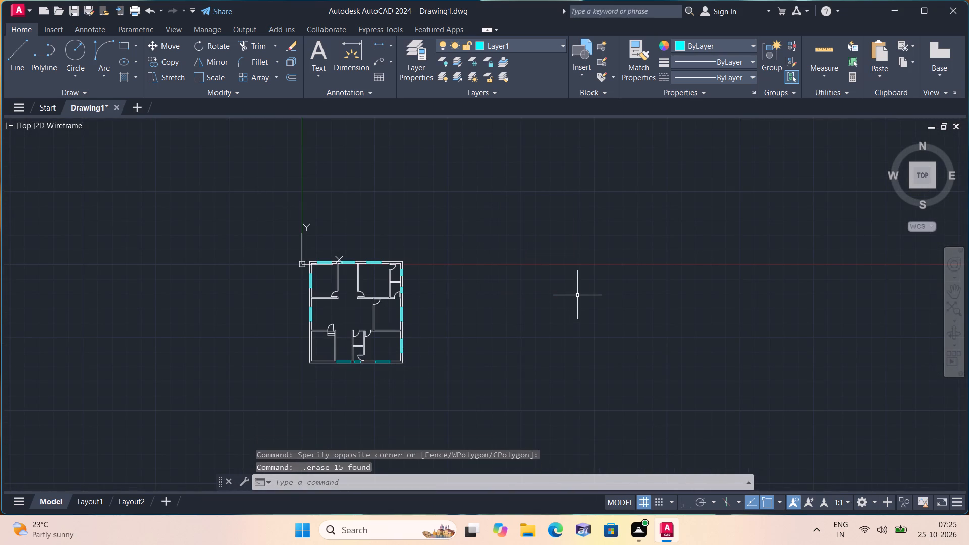
Make layer 0 the current layer.
scroll(327, 286, "up", 2)
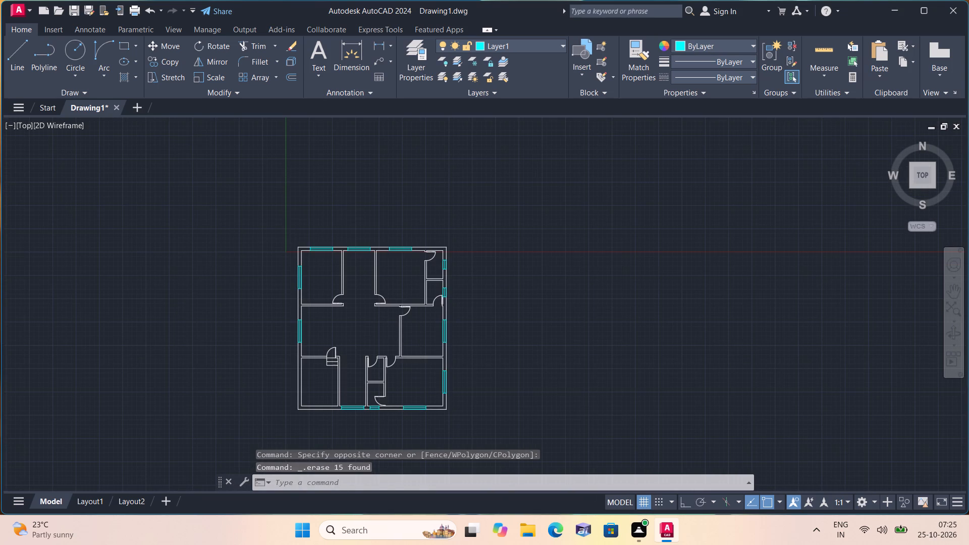
middle_click_drag(375, 348, 362, 289)
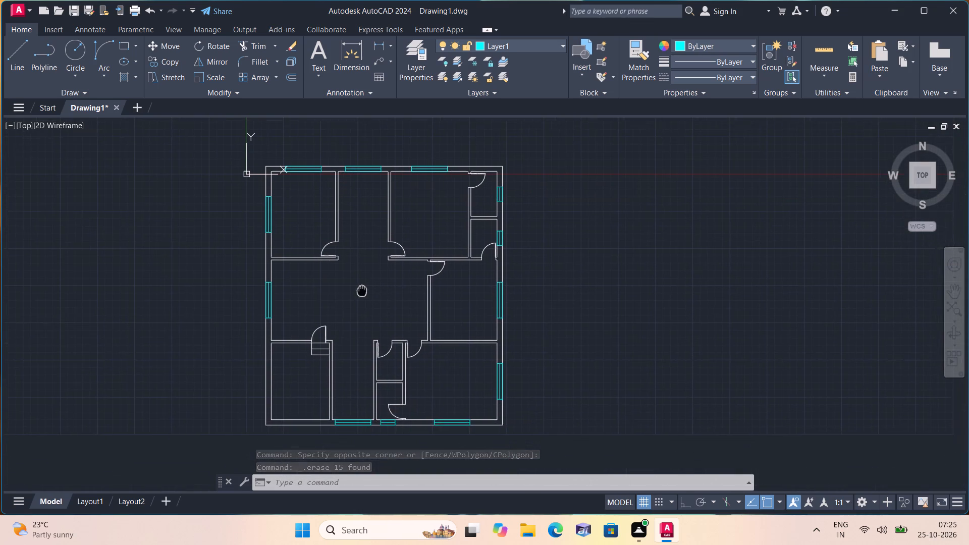
middle_click_drag(362, 289, 362, 285)
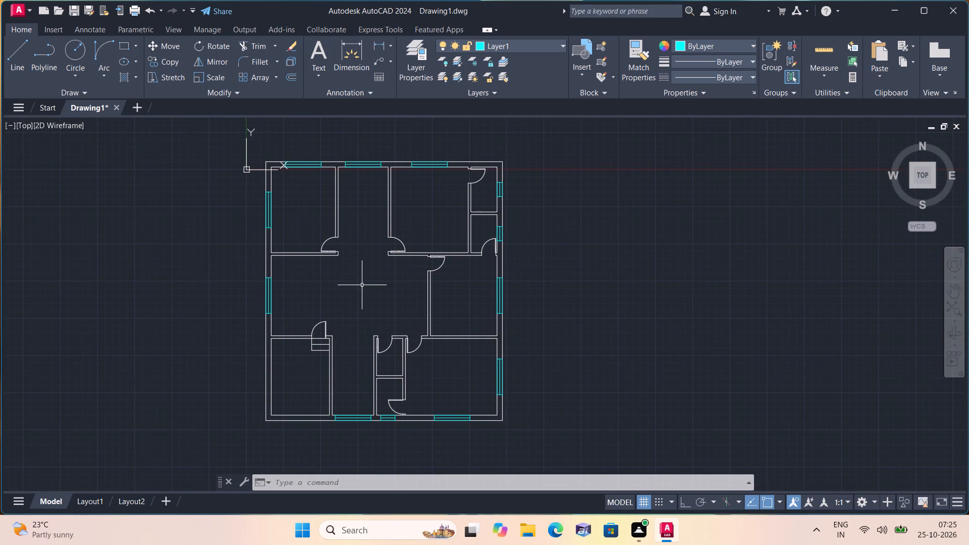
scroll(362, 285, "down", 1)
scroll(356, 331, "up", 2)
middle_click_drag(362, 346, 360, 281)
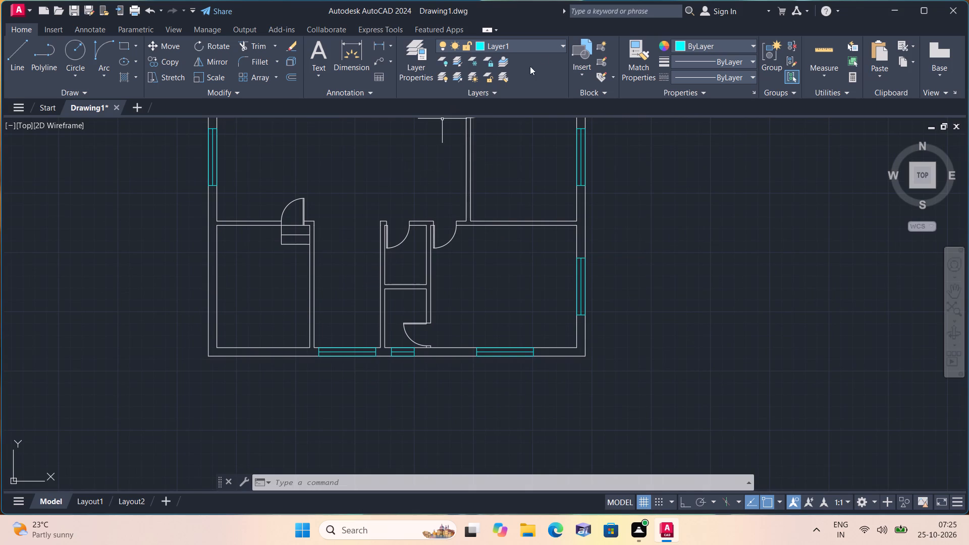
left_click(542, 44)
left_click(533, 59)
Draw two vertical lines across the bottom outer wall, near both ends of the lower-left room.
type("l")
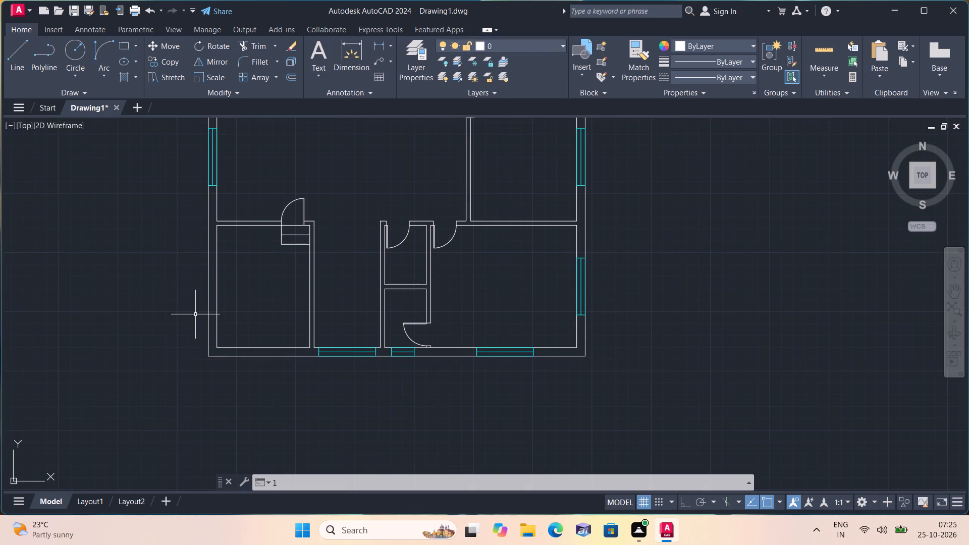
key("space")
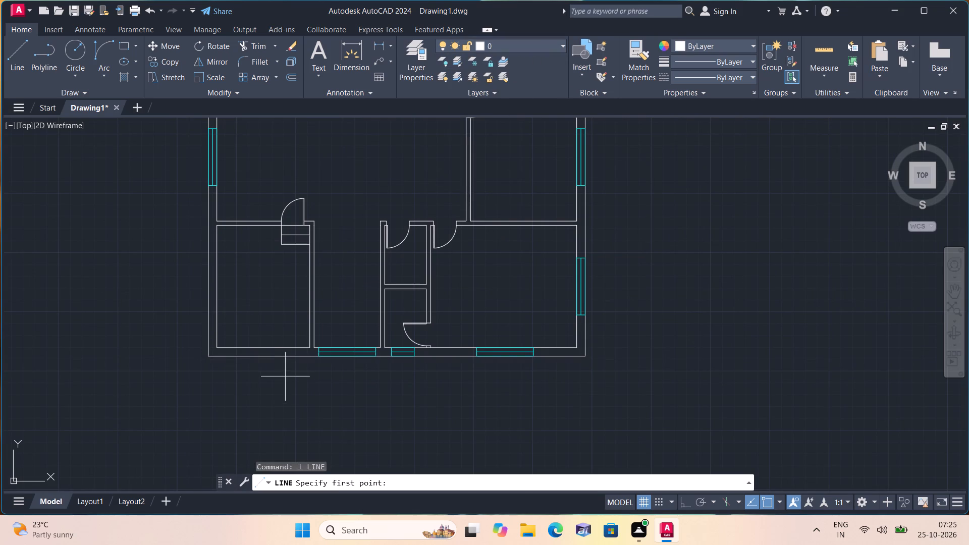
scroll(245, 354, "up", 2)
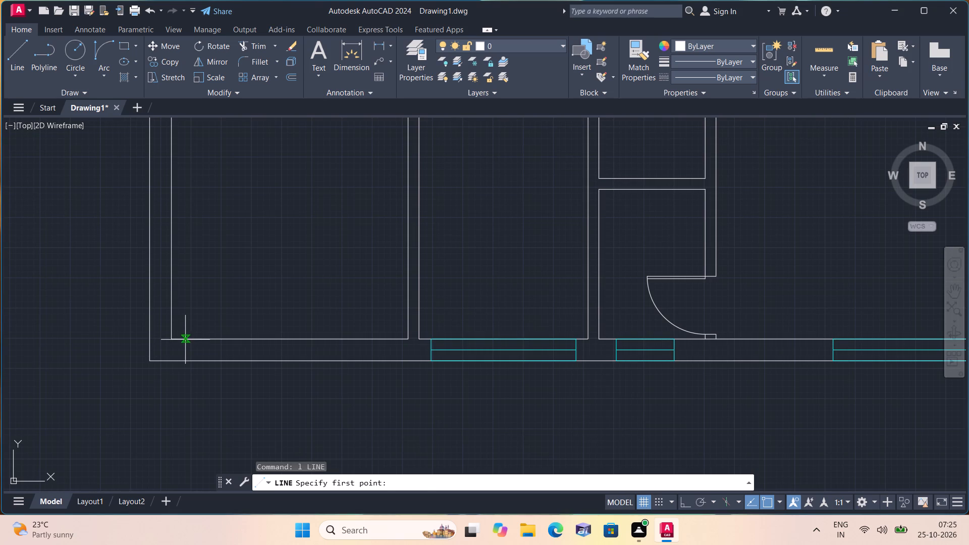
left_click(185, 340)
left_click(185, 361)
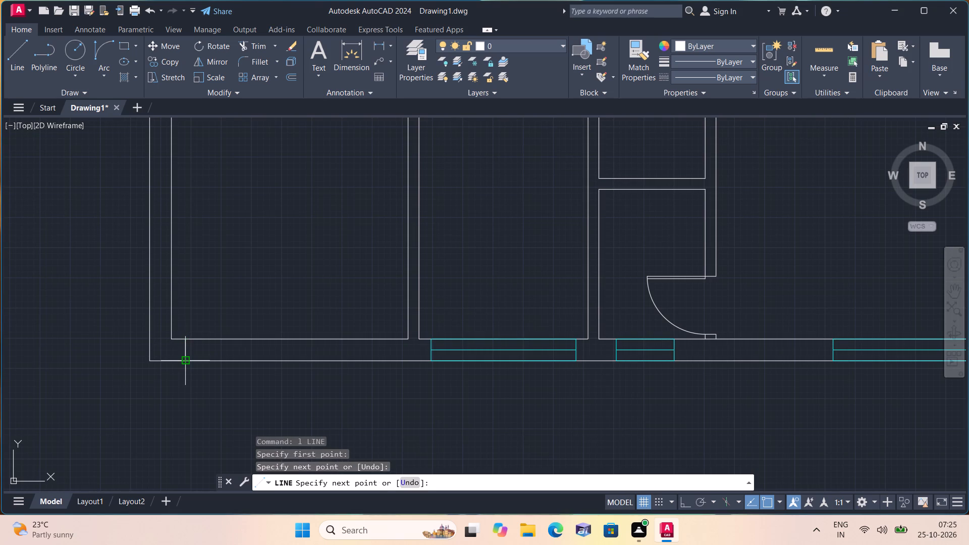
key("space")
key("space")
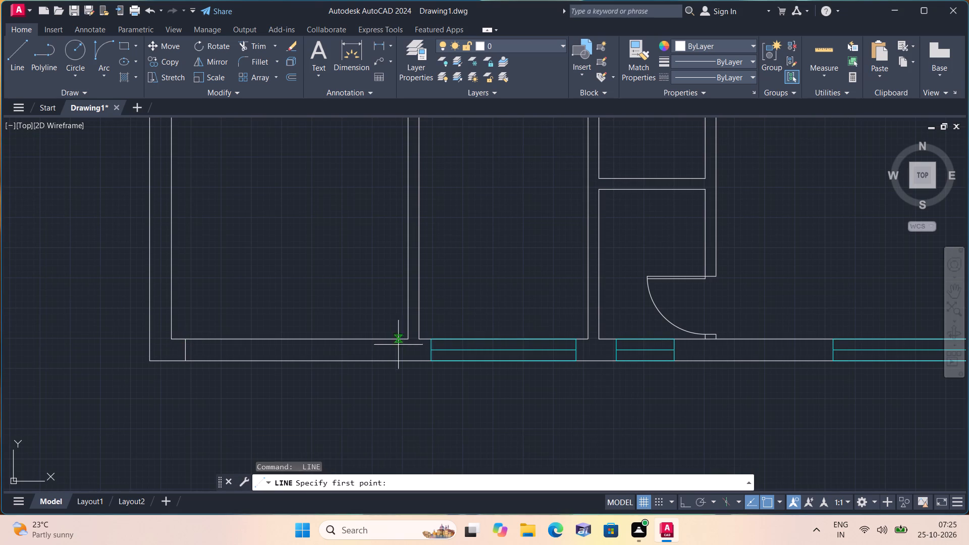
left_click(393, 341)
left_click(391, 364)
key("space")
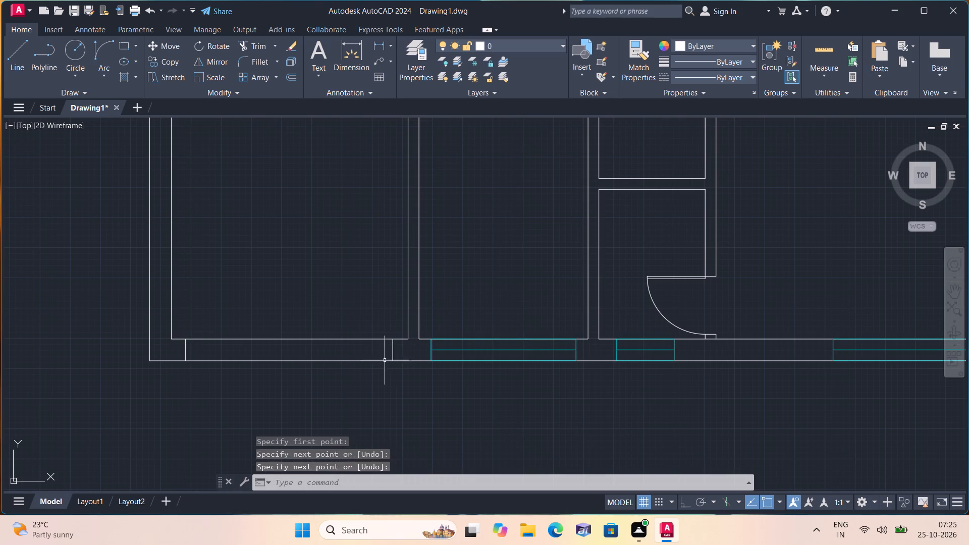
With Ortho on, draw a horizontal line between the two new vertical lines, just inside the bottom wall's inner face.
scroll(383, 351, "up", 2)
key("space")
left_click(404, 328)
scroll(161, 347, "down", 2)
middle_click_drag(160, 348, 196, 350)
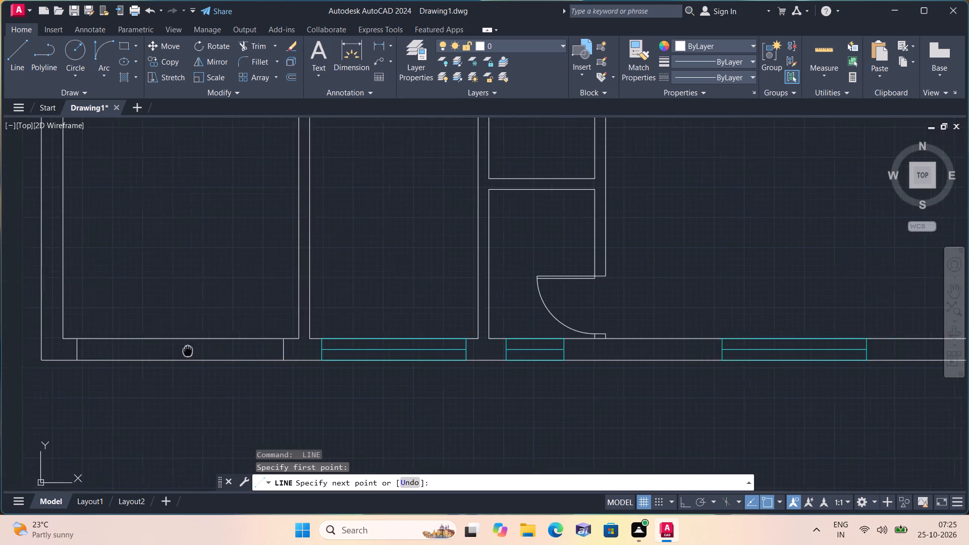
middle_click_drag(196, 350, 228, 350)
key("F8")
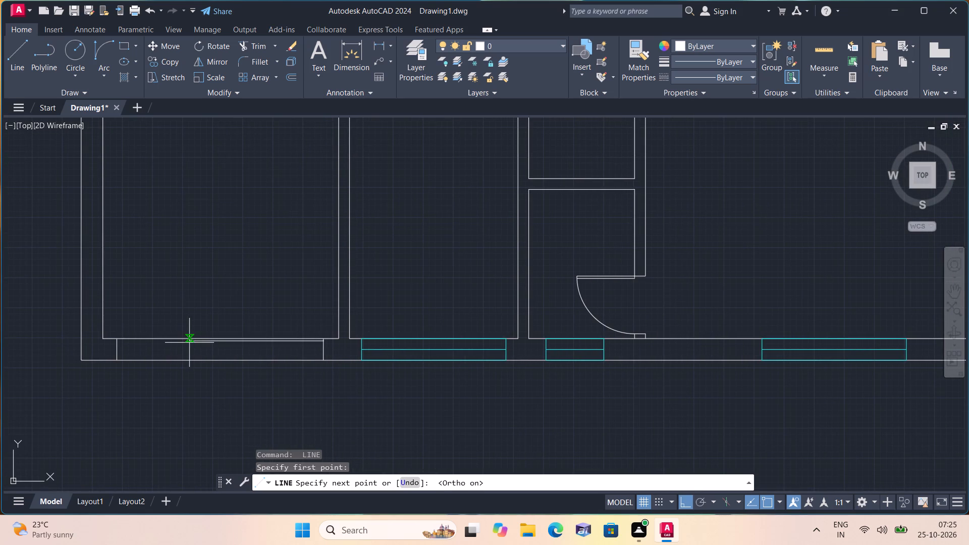
scroll(189, 343, "up", 2)
middle_click_drag(87, 351, 144, 358)
scroll(87, 351, "down", 1)
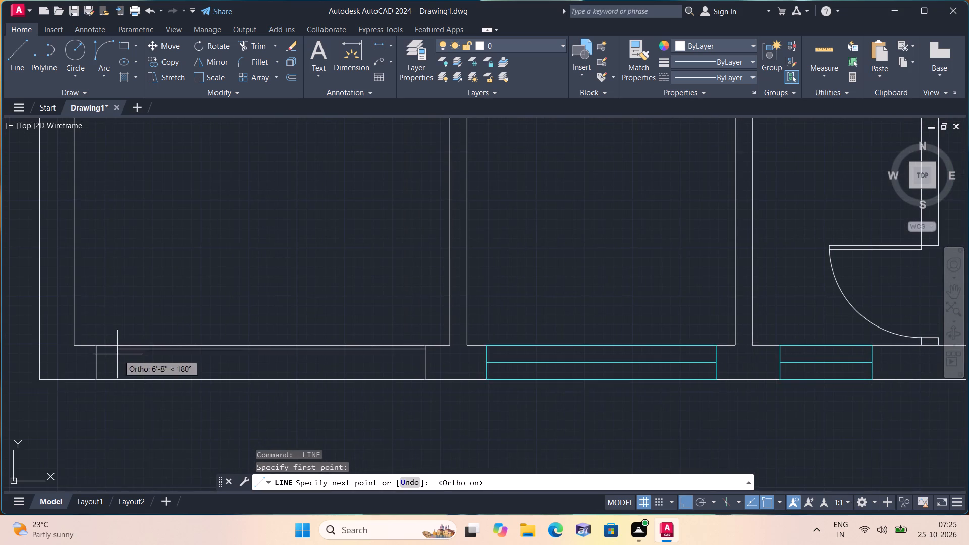
left_click(95, 350)
key("space")
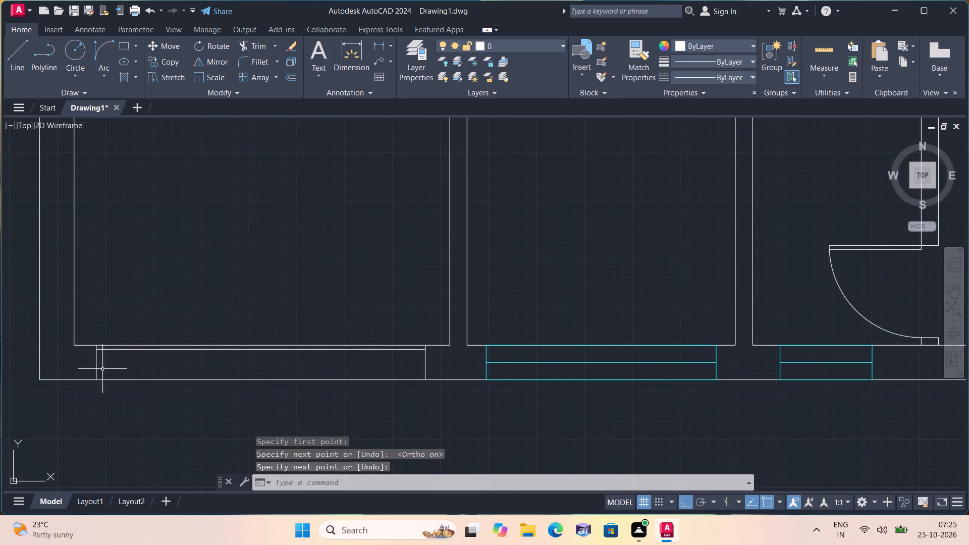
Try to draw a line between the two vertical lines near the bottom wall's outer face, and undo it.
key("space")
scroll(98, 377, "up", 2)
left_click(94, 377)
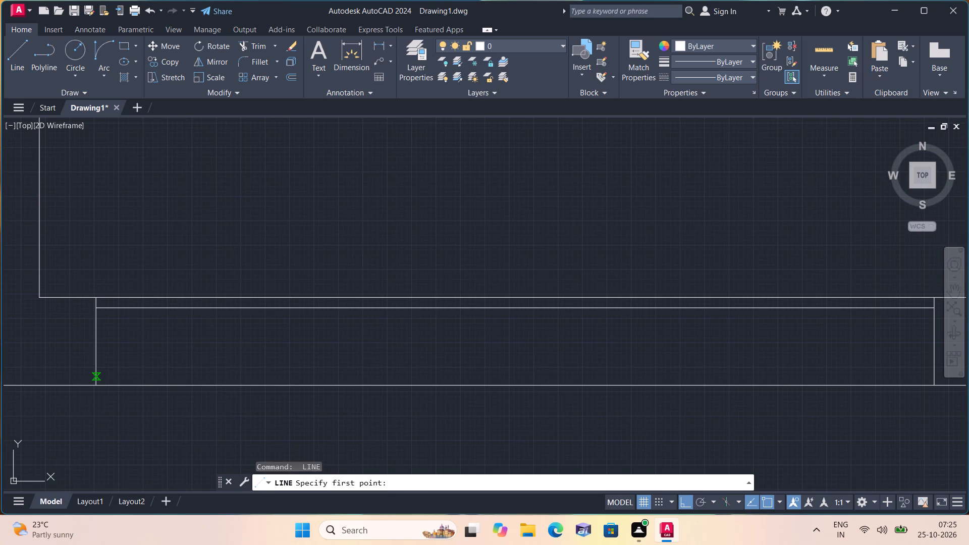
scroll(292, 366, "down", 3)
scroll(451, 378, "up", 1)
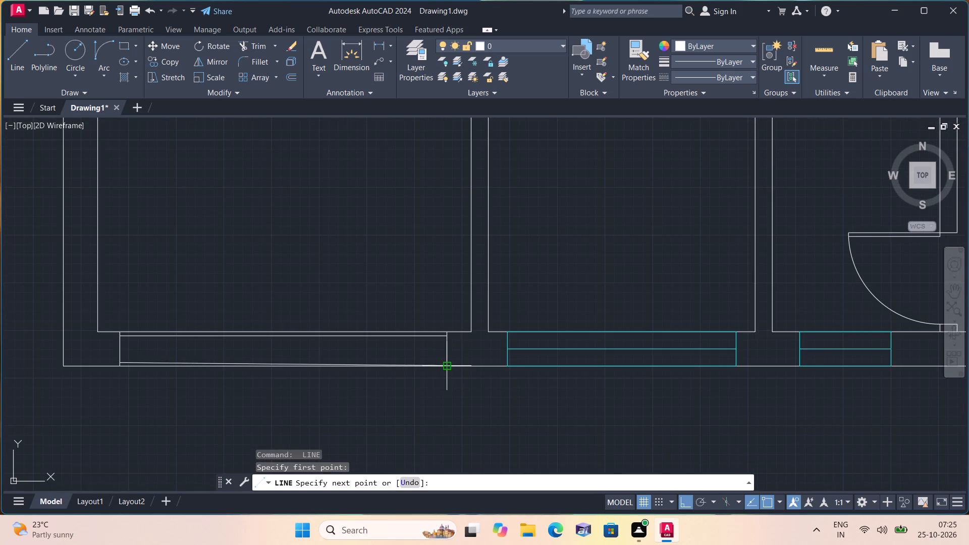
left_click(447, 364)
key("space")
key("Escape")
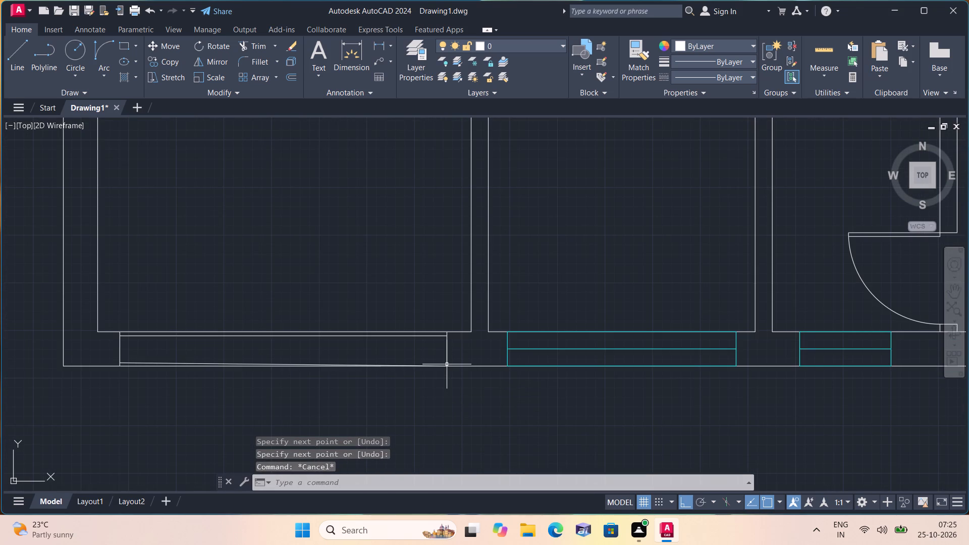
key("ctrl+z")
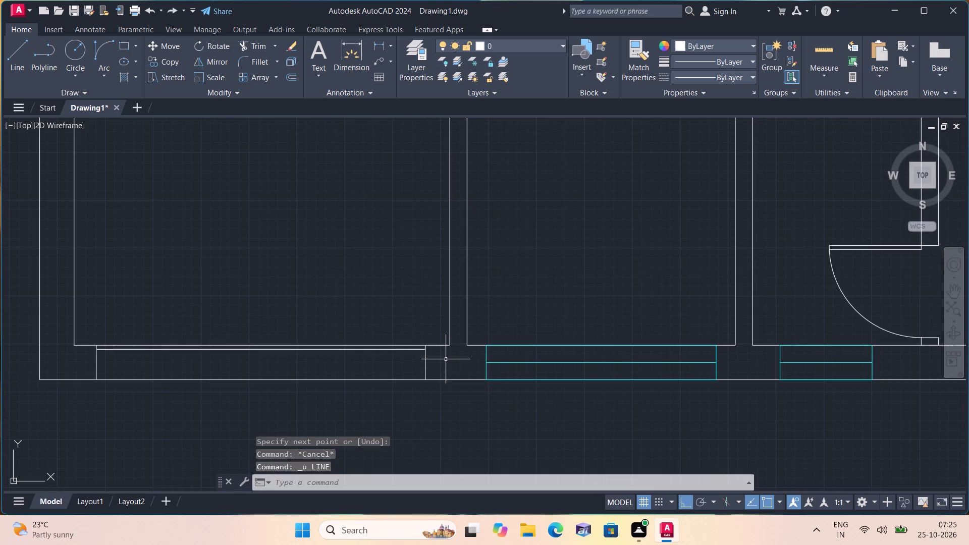
Draw a horizontal line between the two vertical lines, just inside the bottom wall's outer face.
key("l")
key("space")
scroll(443, 360, "up", 2)
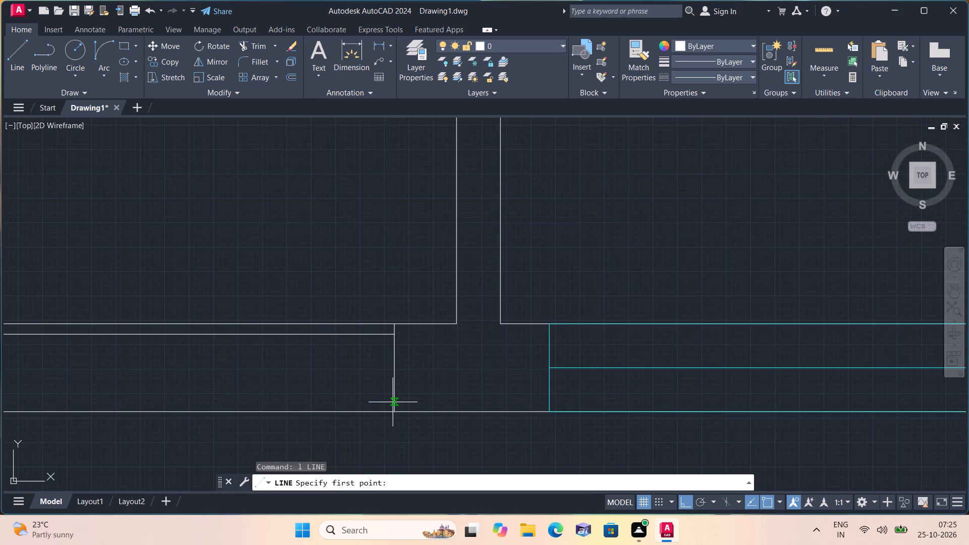
left_click(393, 404)
middle_click_drag(279, 401, 409, 384)
scroll(284, 403, "down", 1)
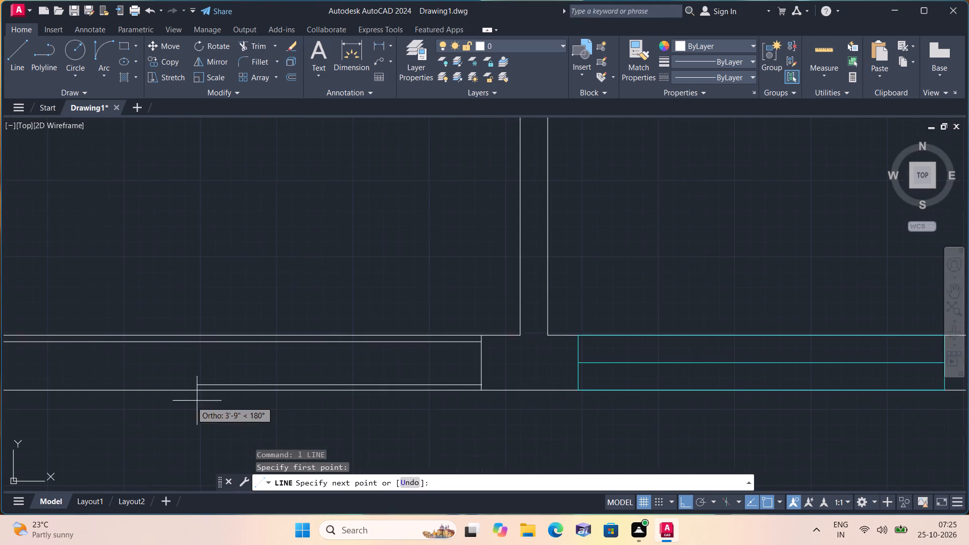
scroll(191, 401, "down", 2)
scroll(107, 412, "up", 2)
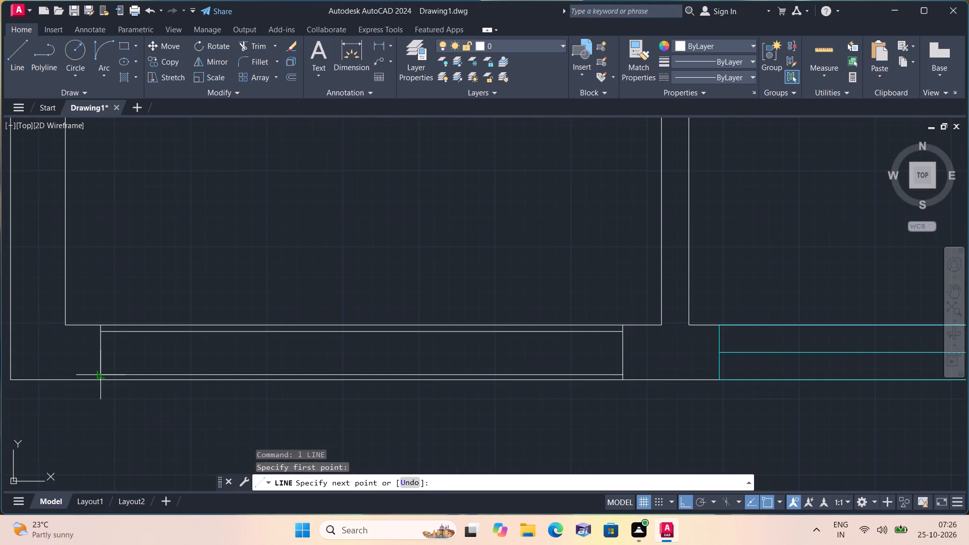
left_click(97, 373)
key("space")
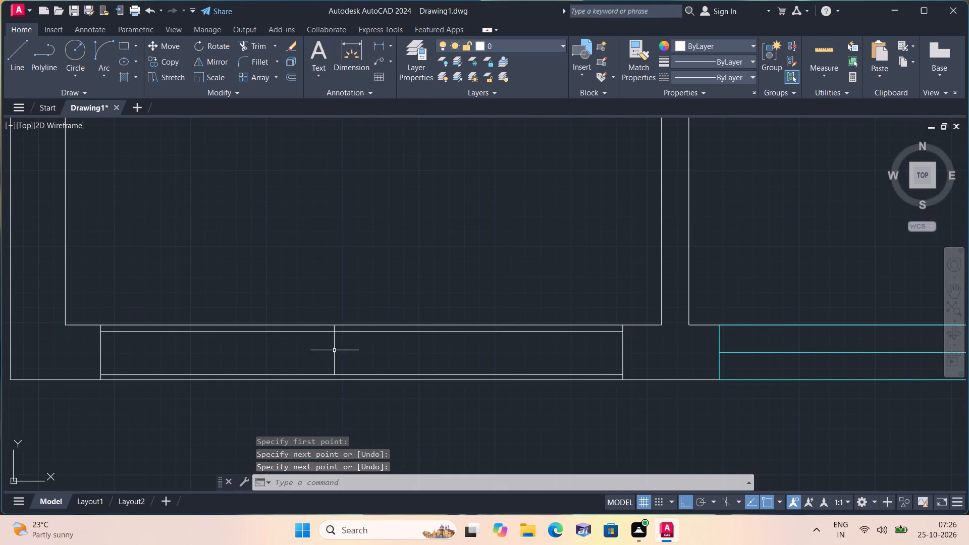
Draw two vertical lines across the bottom wall that divide the lower-left room's framed opening into three sections.
key("space")
scroll(303, 331, "down", 2)
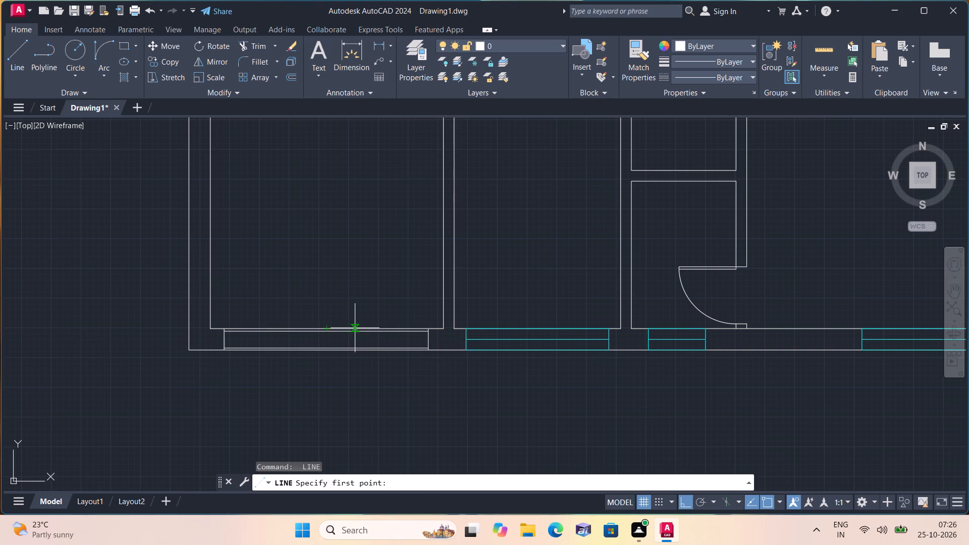
left_click(355, 328)
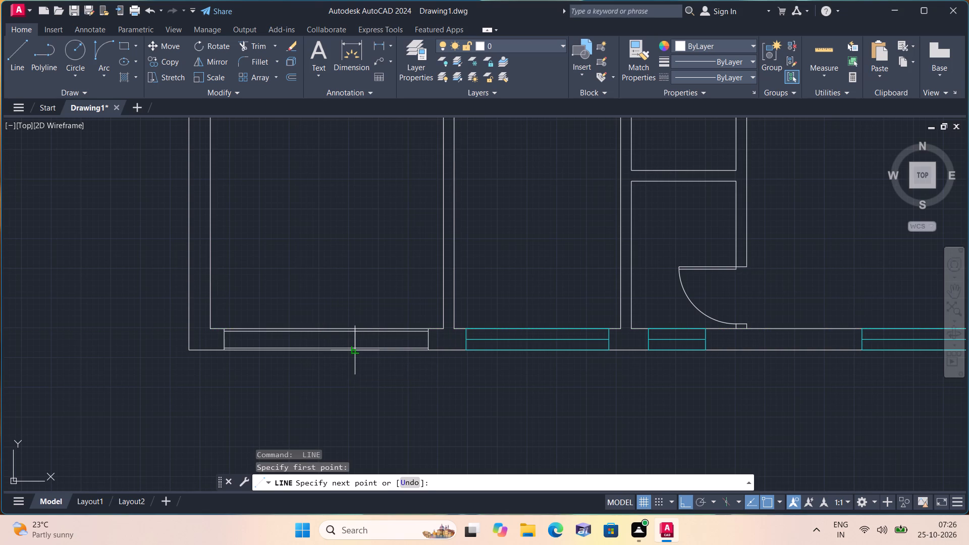
left_click(353, 351)
key("space")
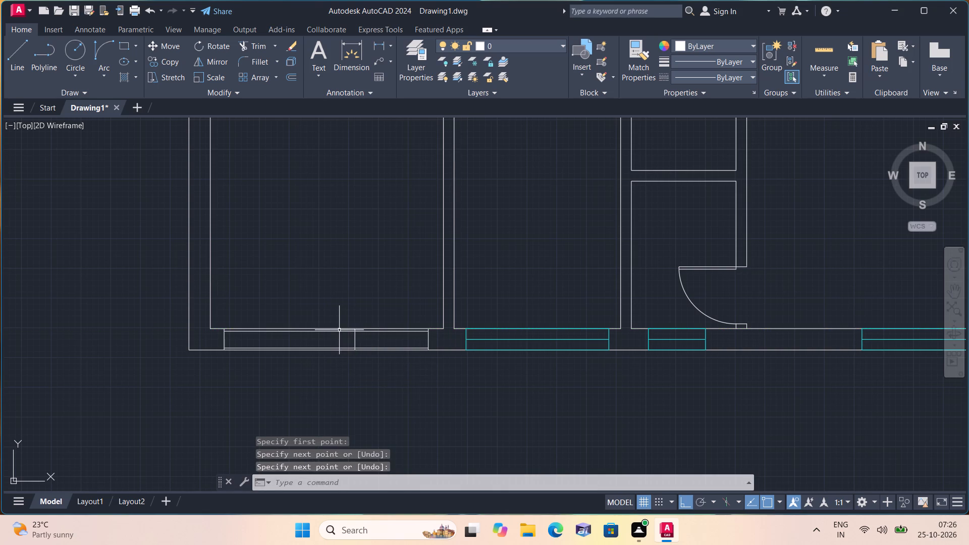
key("space")
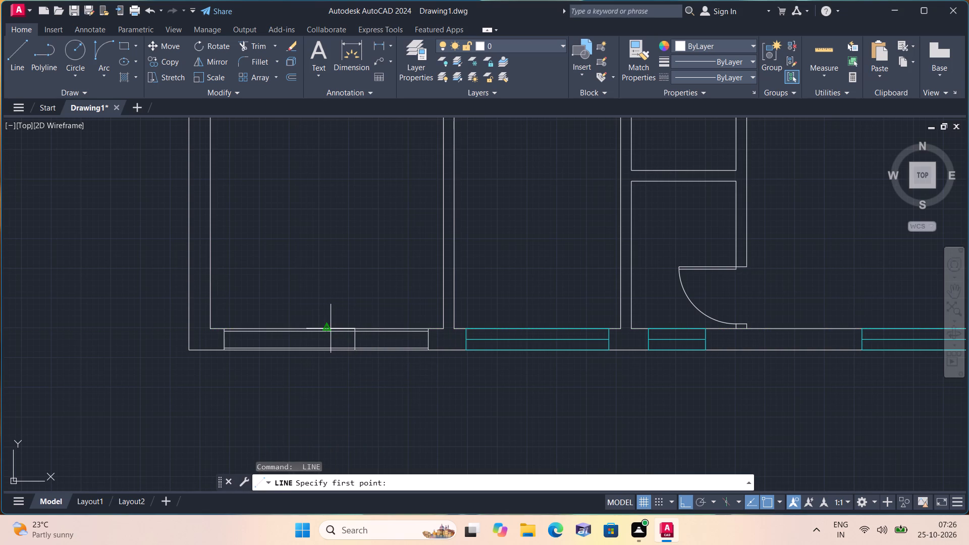
left_click(298, 328)
left_click(299, 345)
key("space")
Trim all horizontal lines across the middle section of the lower-left room's framed opening, leaving a clear gap.
scroll(302, 286, "down", 1)
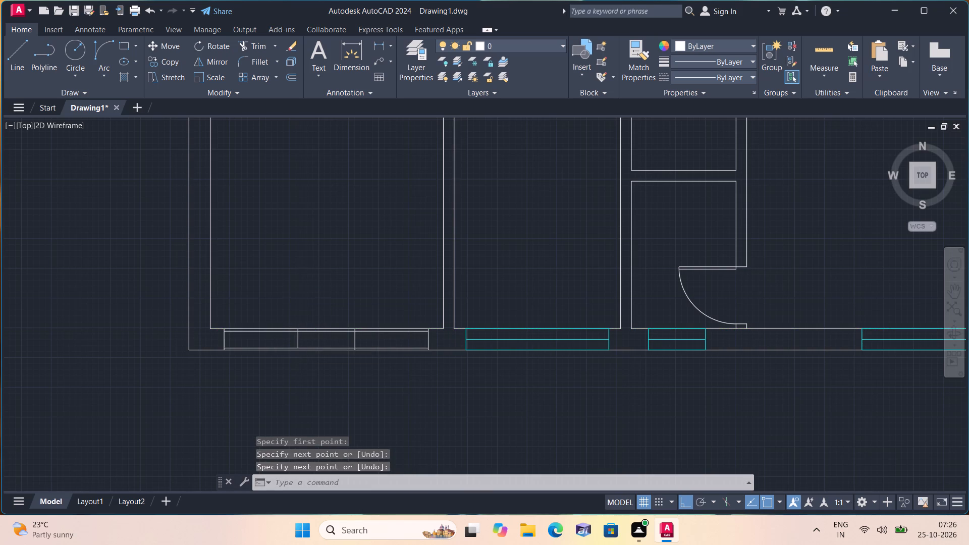
type("trim")
key("space")
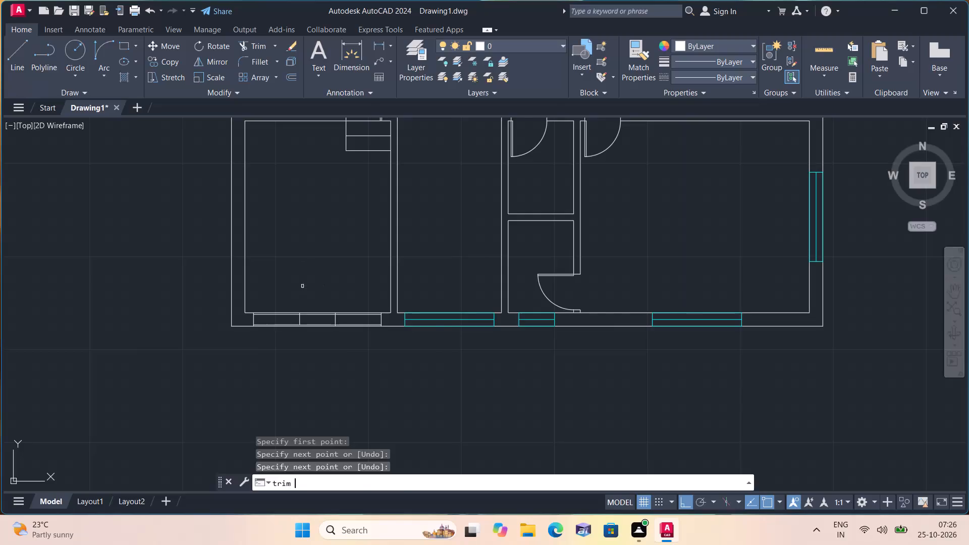
scroll(305, 297, "up", 1)
left_click_drag(317, 292, 319, 354)
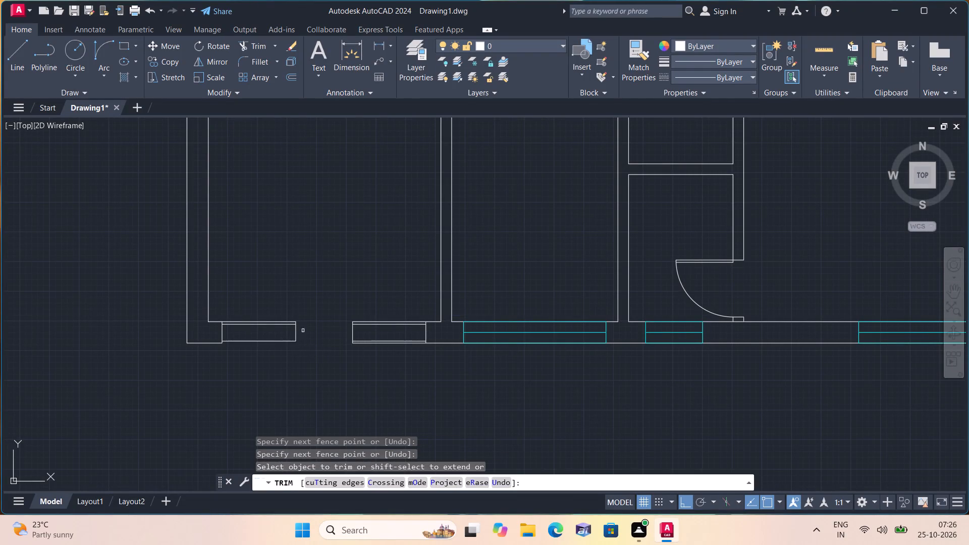
Trim the original wall face lines and their short vertical stubs from the two side sections of the opening.
scroll(286, 322, "up", 2)
left_click(285, 321)
left_click(308, 323)
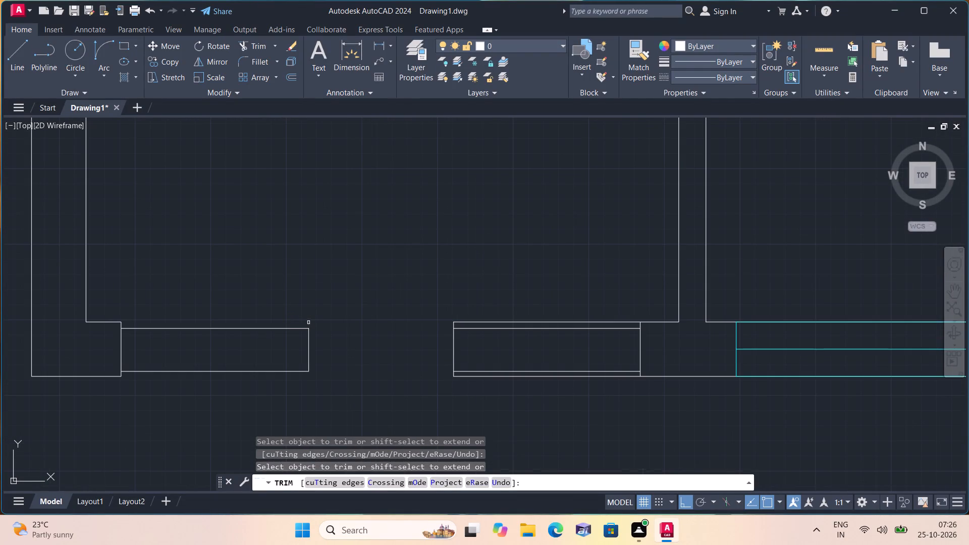
left_click(454, 323)
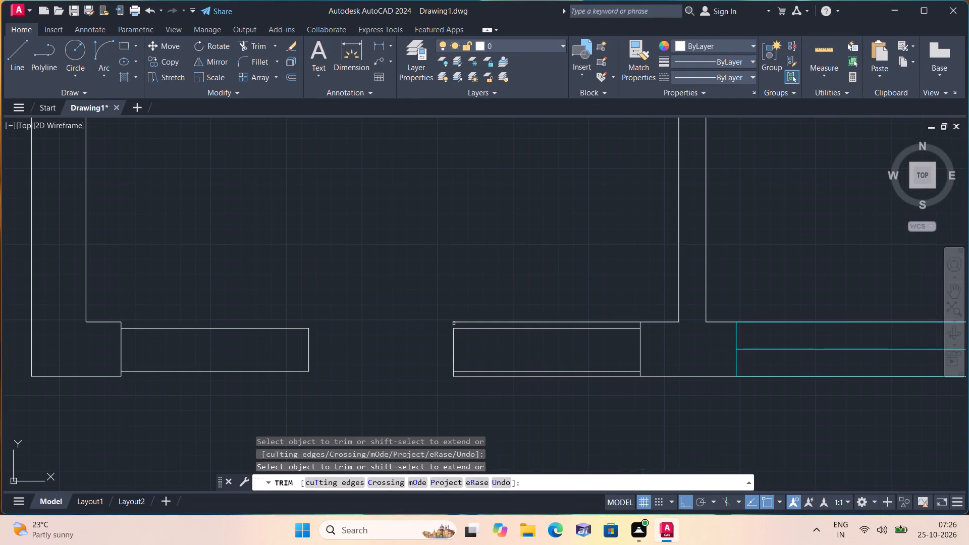
left_click(457, 320)
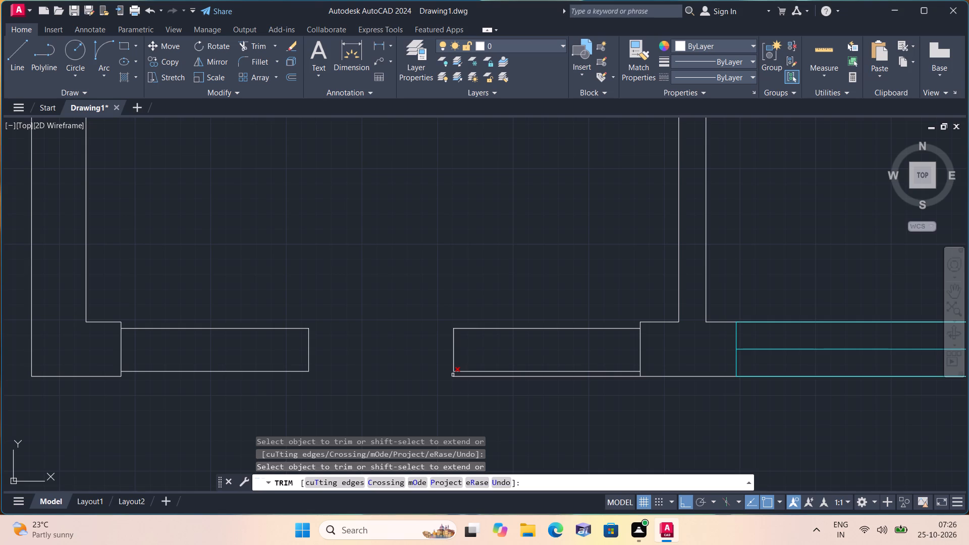
left_click(453, 375)
left_click(459, 377)
Trim the vertical lines separating the two narrower side sections from the full-thickness bottom wall, and finish trimming.
scroll(478, 402, "down", 1)
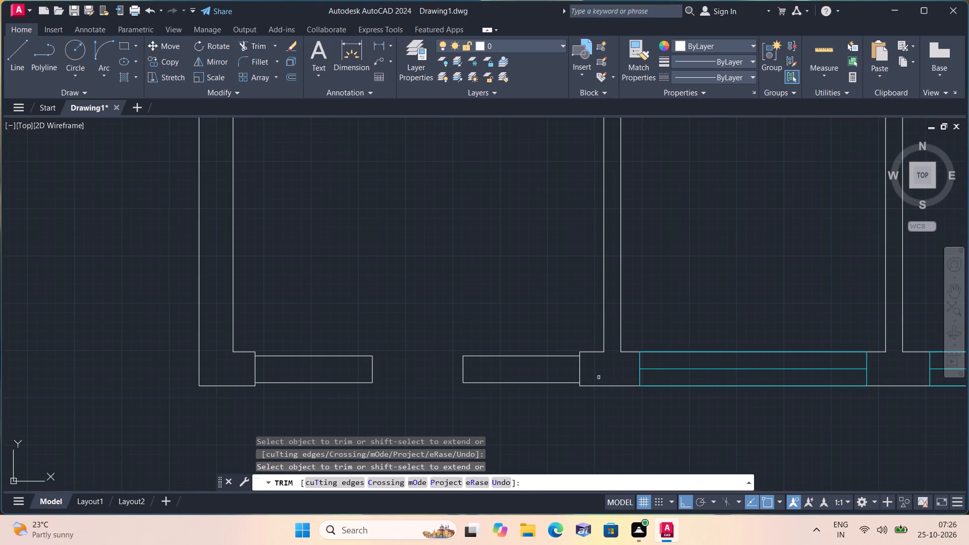
left_click(583, 373)
left_click(560, 373)
left_click(247, 372)
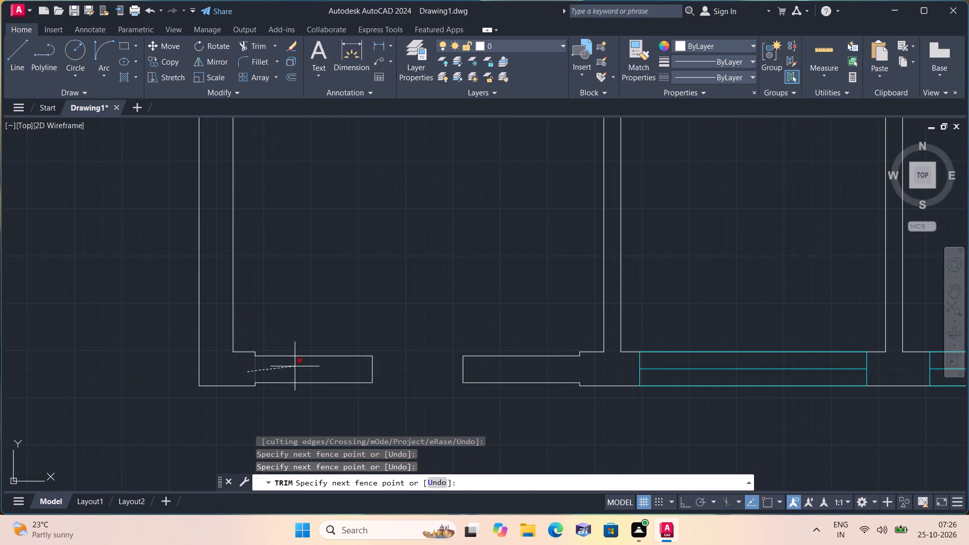
left_click(295, 365)
scroll(295, 364, "down", 2)
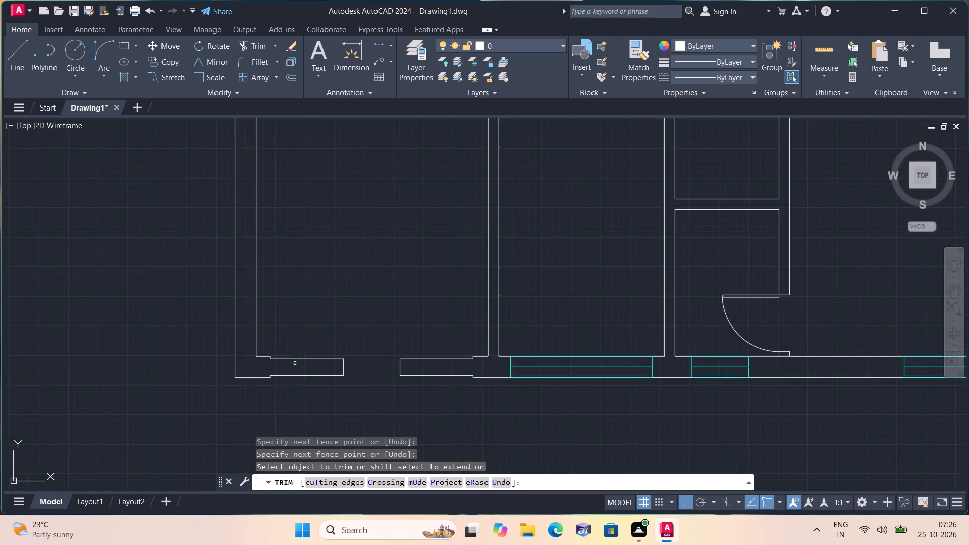
scroll(295, 363, "down", 2)
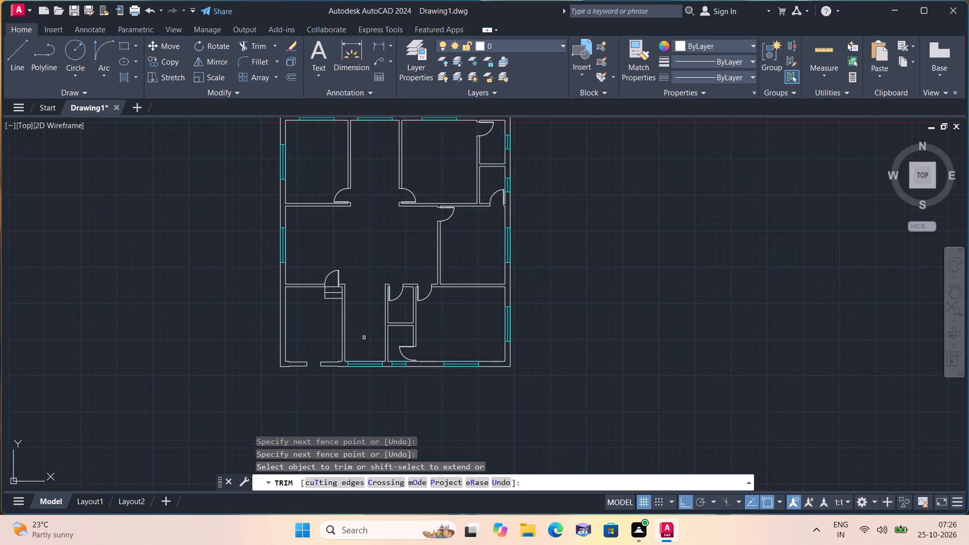
scroll(369, 280, "up", 2)
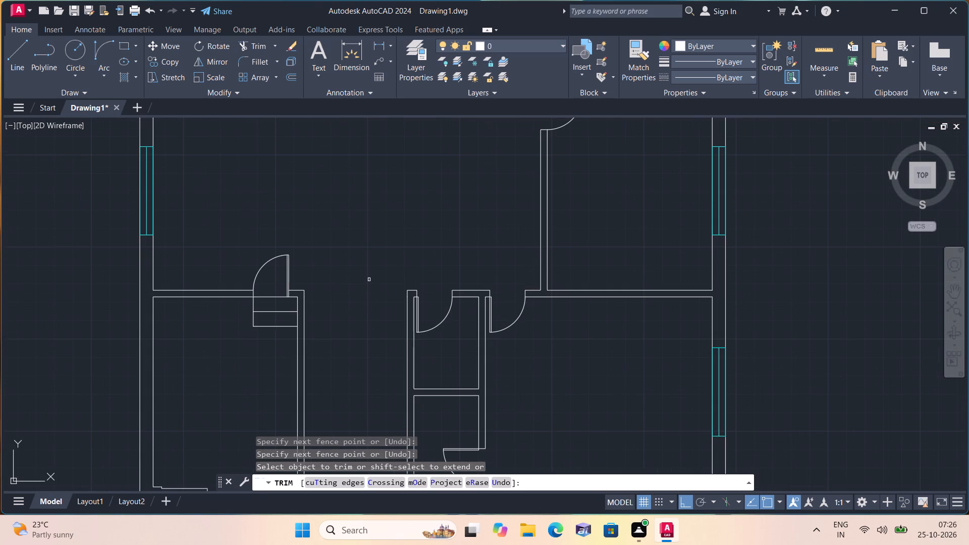
scroll(369, 280, "down", 1)
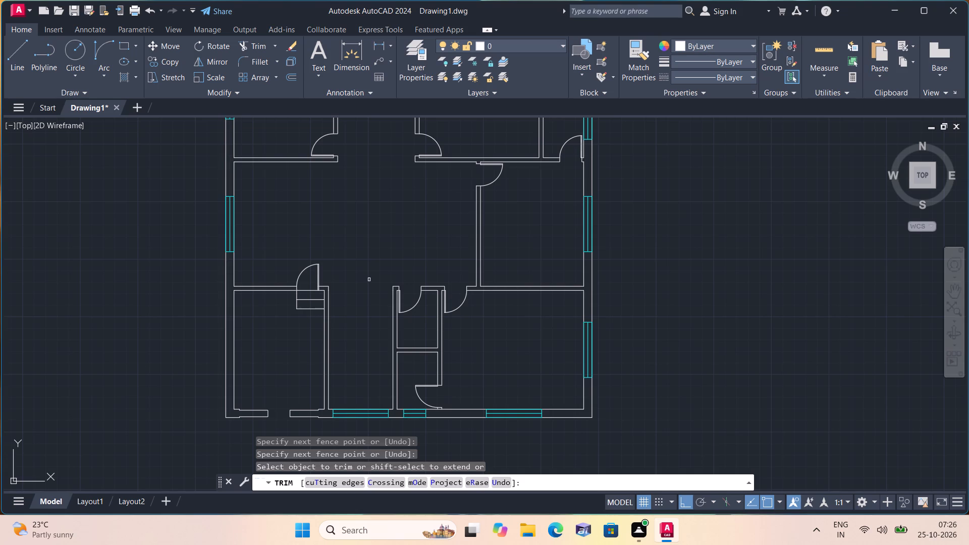
key("Escape")
Start a hatch in index color 152 and fill the top wall segments between the windows, including both corners and connected partitions.
middle_click_drag(369, 280, 360, 318)
scroll(369, 280, "down", 1)
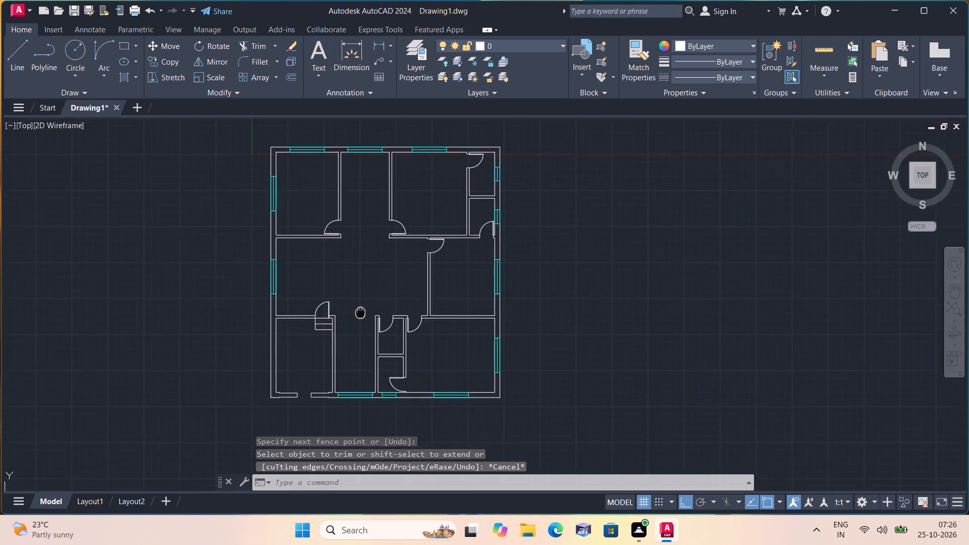
middle_click_drag(360, 318, 374, 376)
type("h")
key("space")
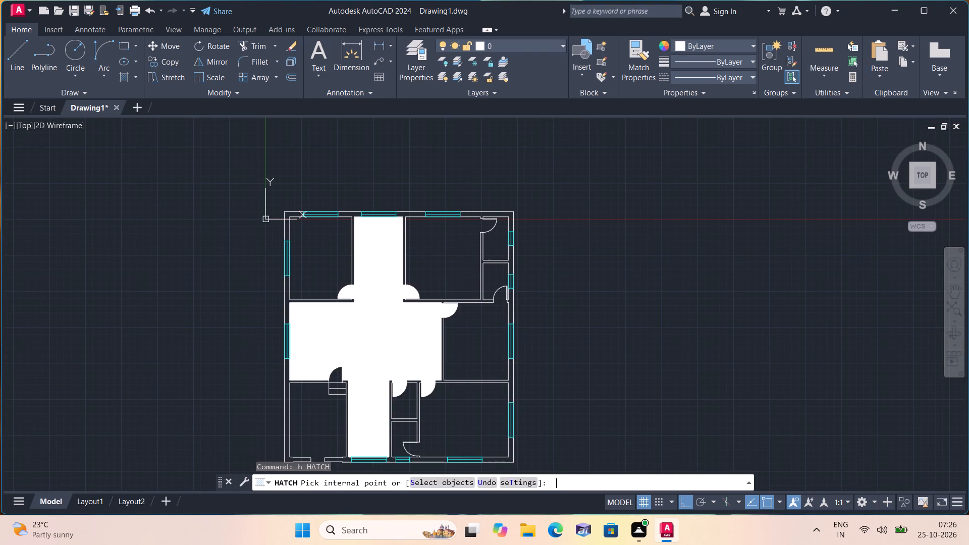
left_click(400, 61)
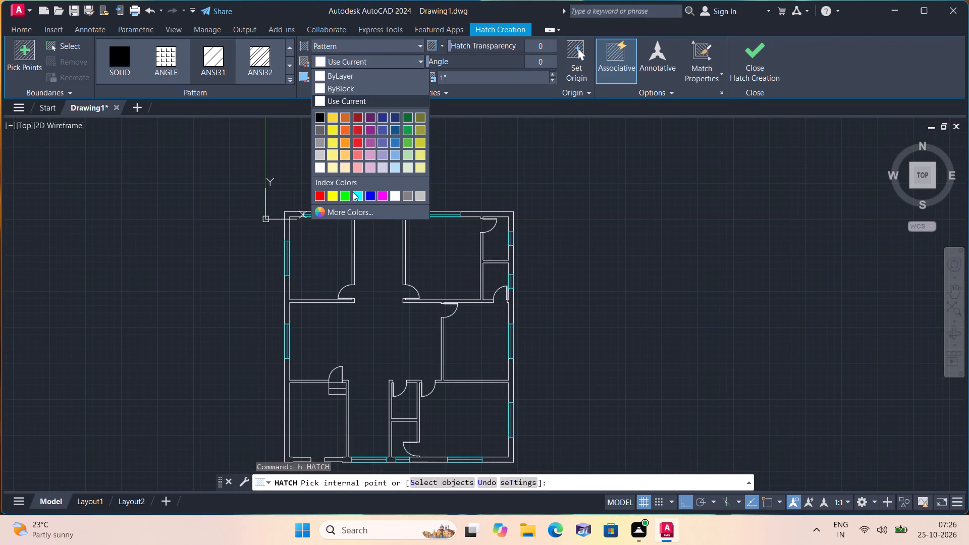
left_click(369, 211)
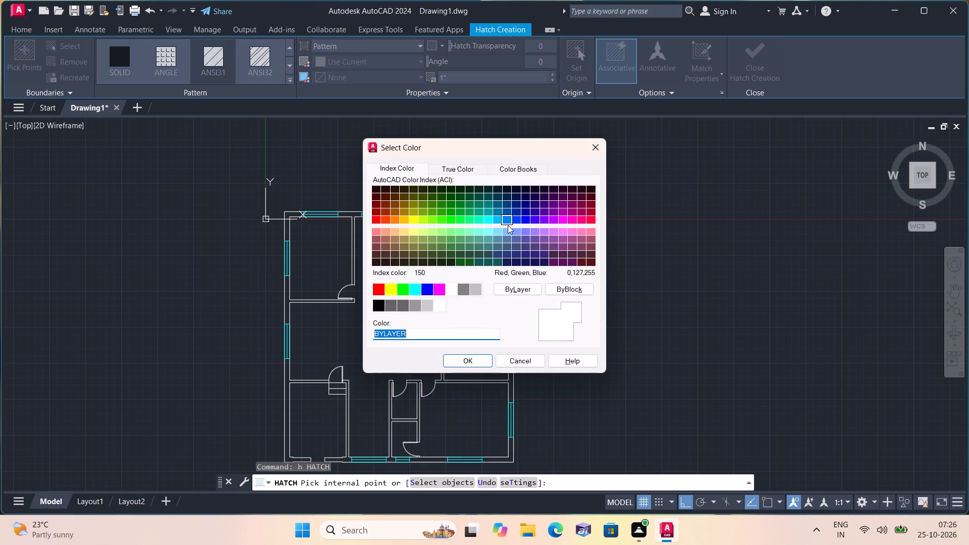
left_click(507, 219)
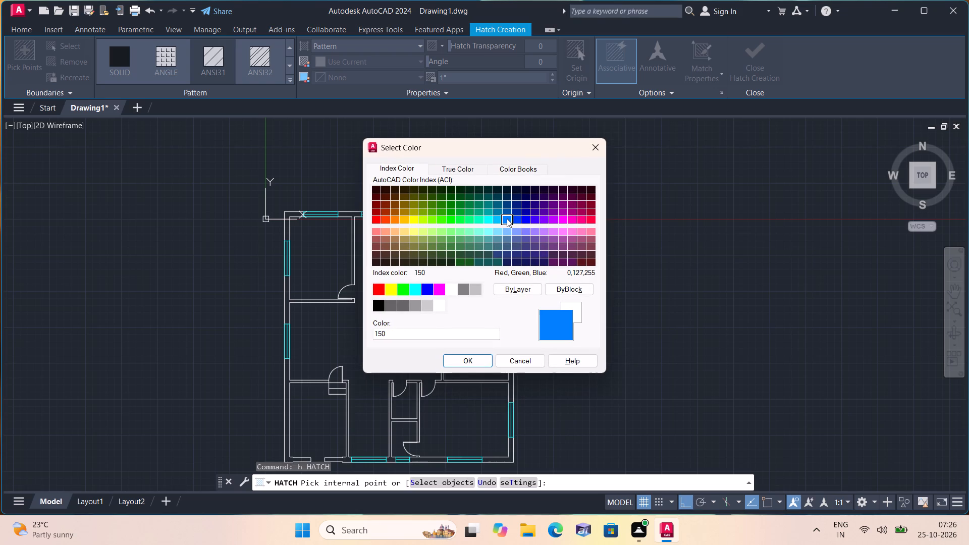
left_click(514, 210)
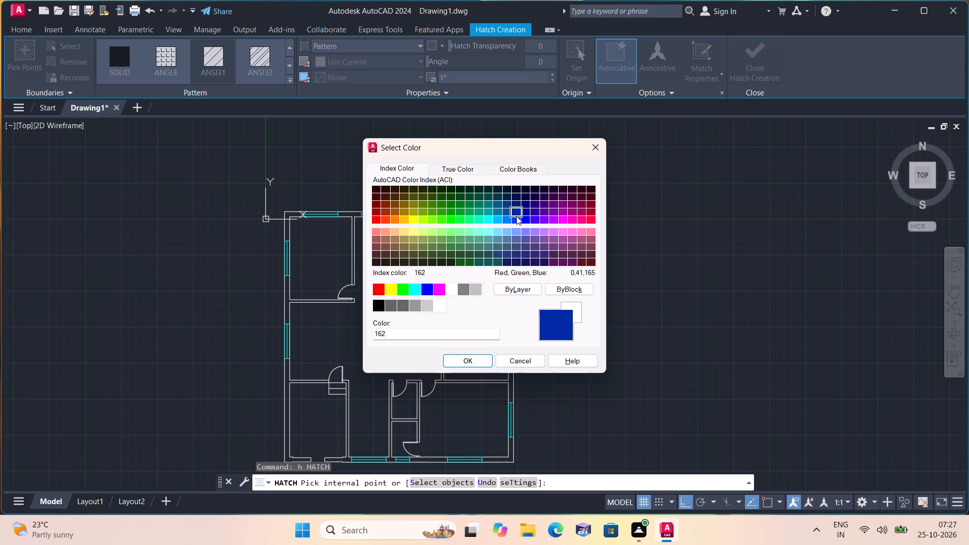
left_click(507, 212)
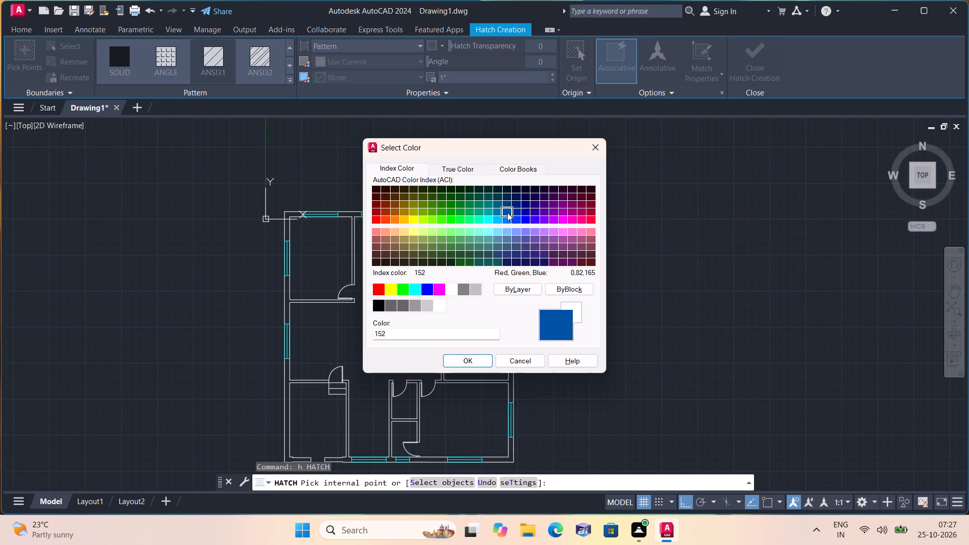
left_click(470, 355)
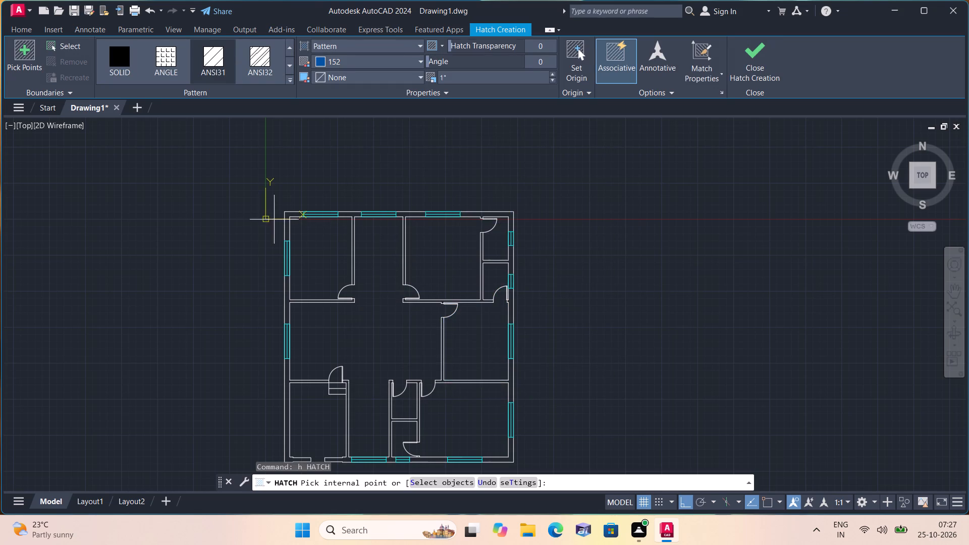
scroll(274, 220, "up", 2)
left_click(320, 206)
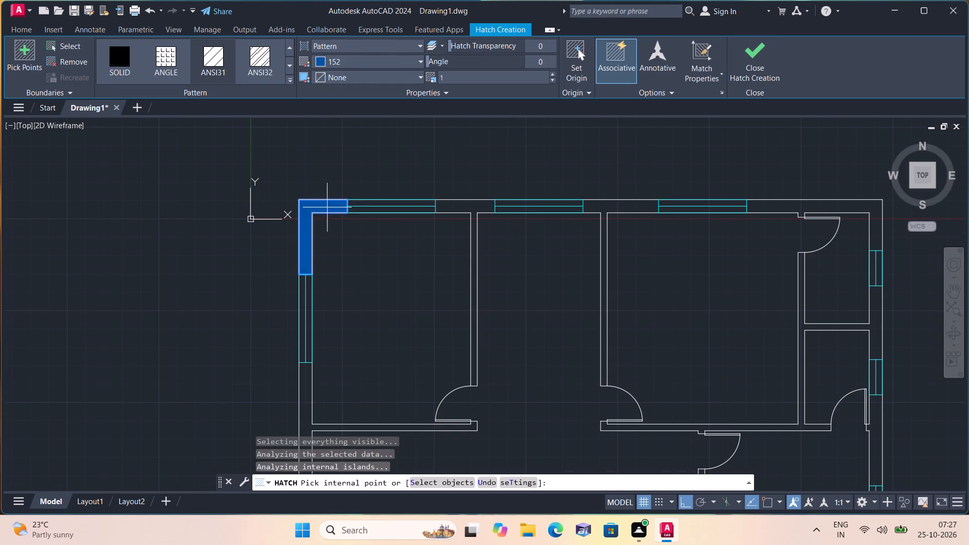
left_click(471, 210)
scroll(471, 209, "down", 2)
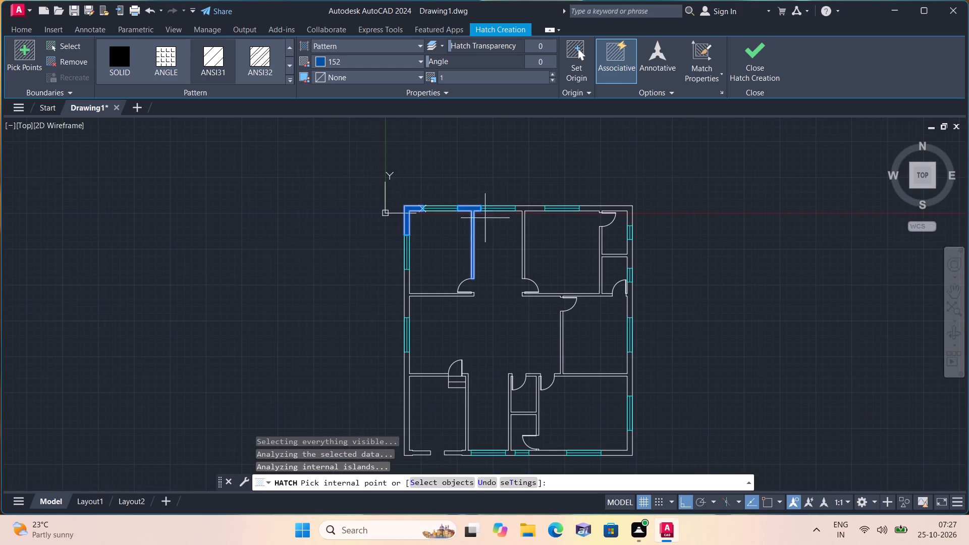
left_click(529, 207)
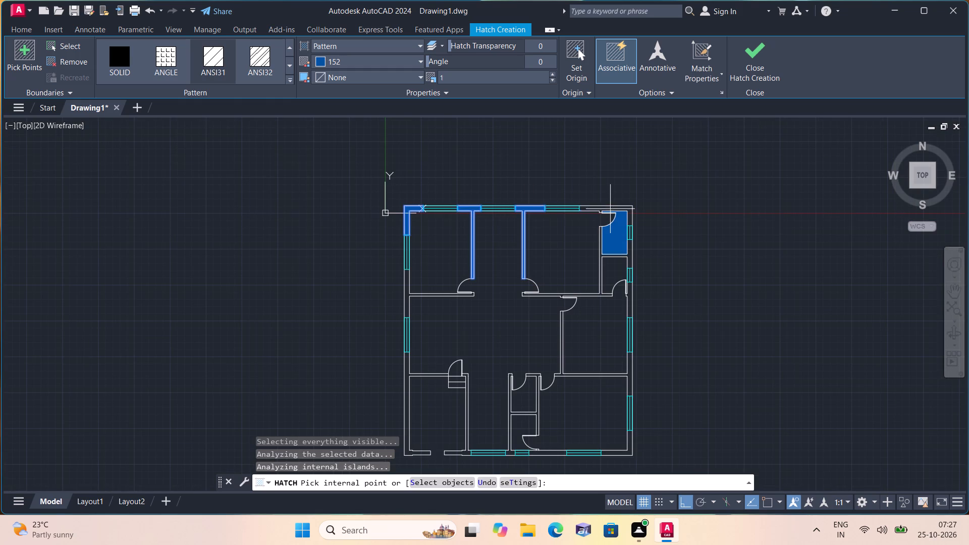
left_click(610, 207)
Hatch the two upper right-wall segments below the corner and the left-wall segment between its windows with its connected partition.
scroll(601, 256, "up", 1)
left_click(634, 254)
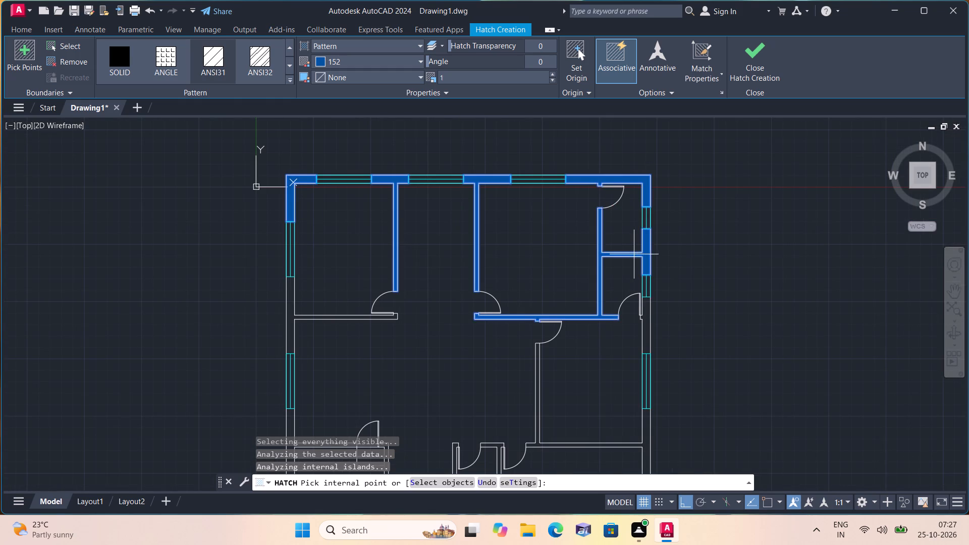
middle_click_drag(631, 253, 594, 181)
left_click(609, 249)
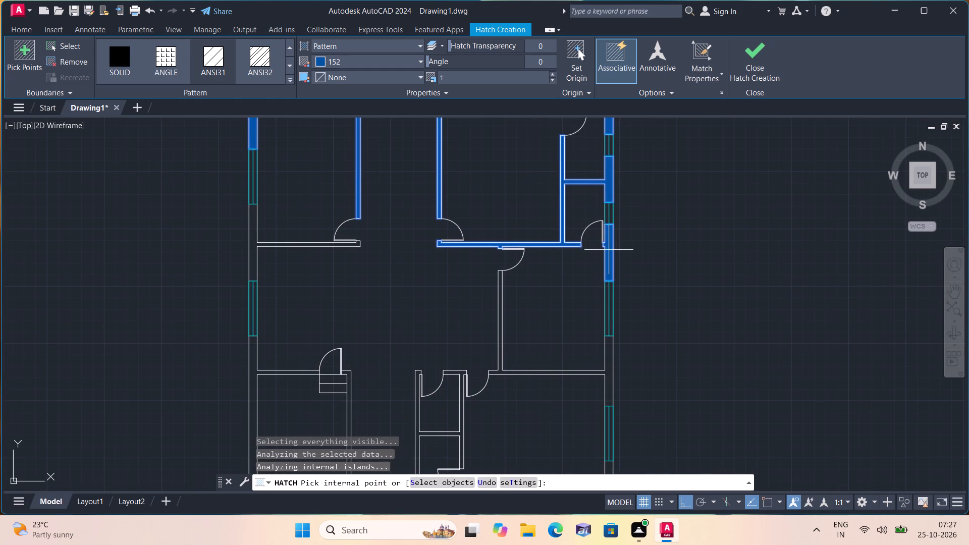
left_click(503, 370)
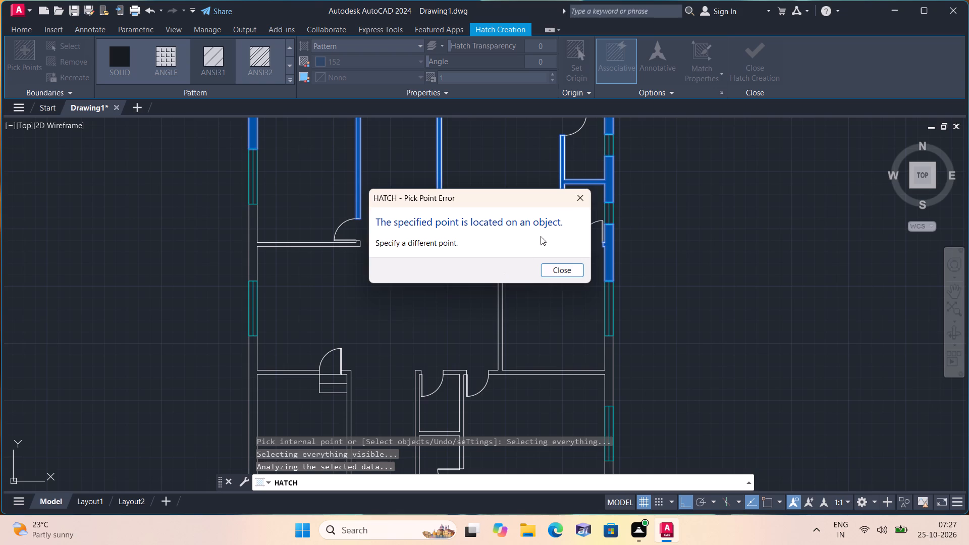
left_click(584, 193)
scroll(239, 252, "up", 1)
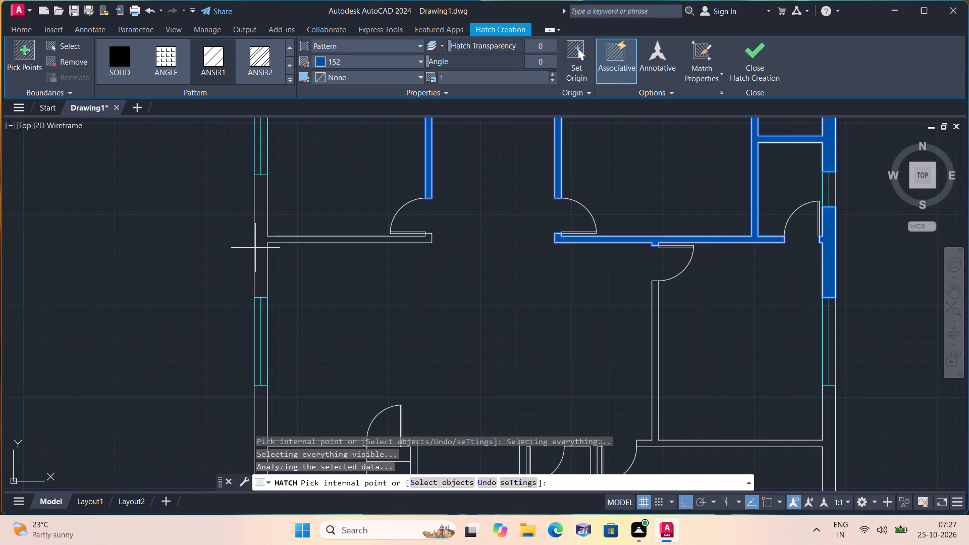
left_click(256, 246)
scroll(267, 253, "down", 2)
Hatch the lower-left corner walls and every bottom wall segment through the lower-right corner, including the connected partitions.
middle_click_drag(280, 270, 269, 173)
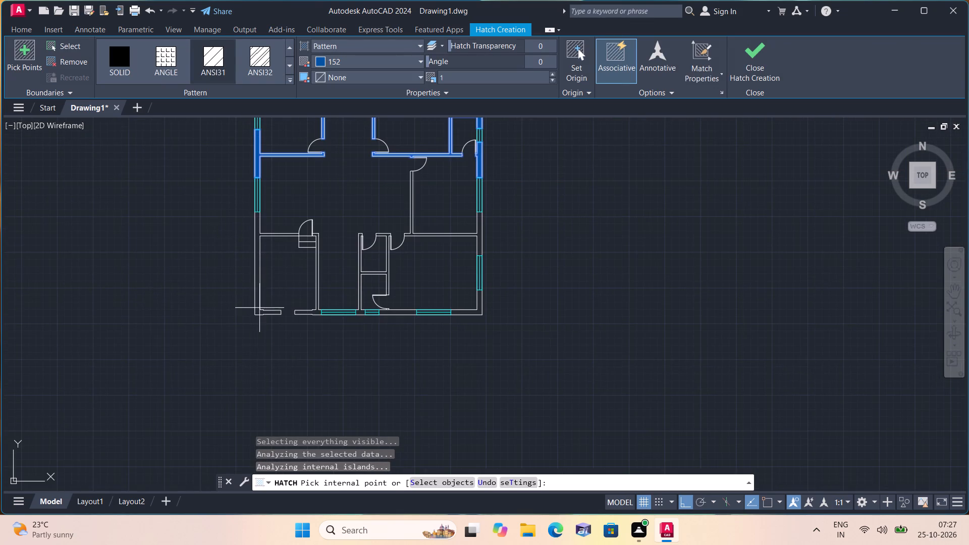
scroll(259, 308, "up", 2)
left_click(256, 317)
left_click(397, 321)
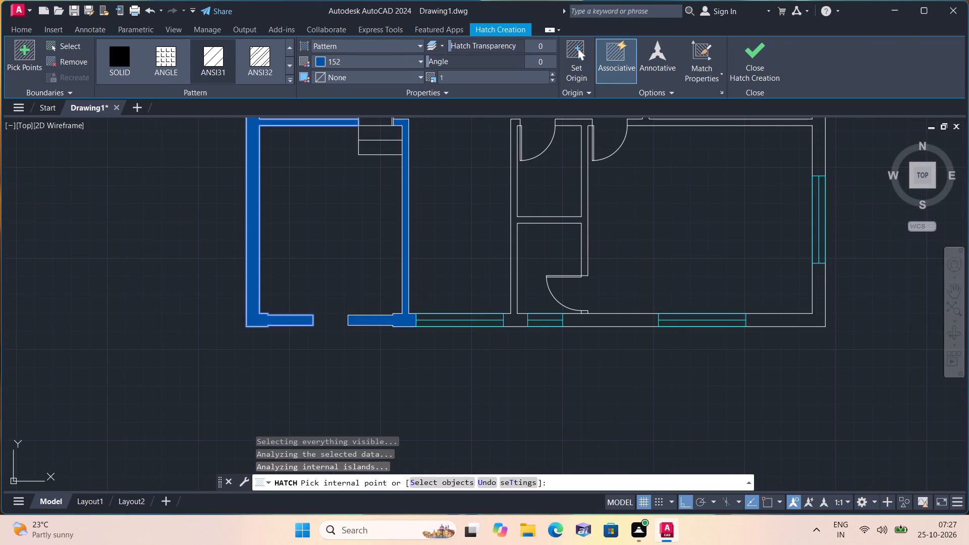
left_click(510, 320)
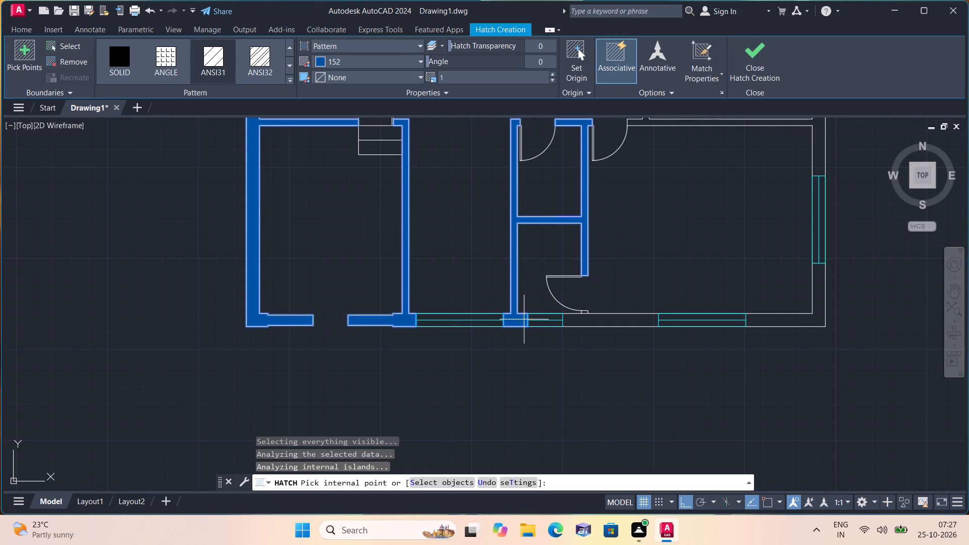
left_click(601, 322)
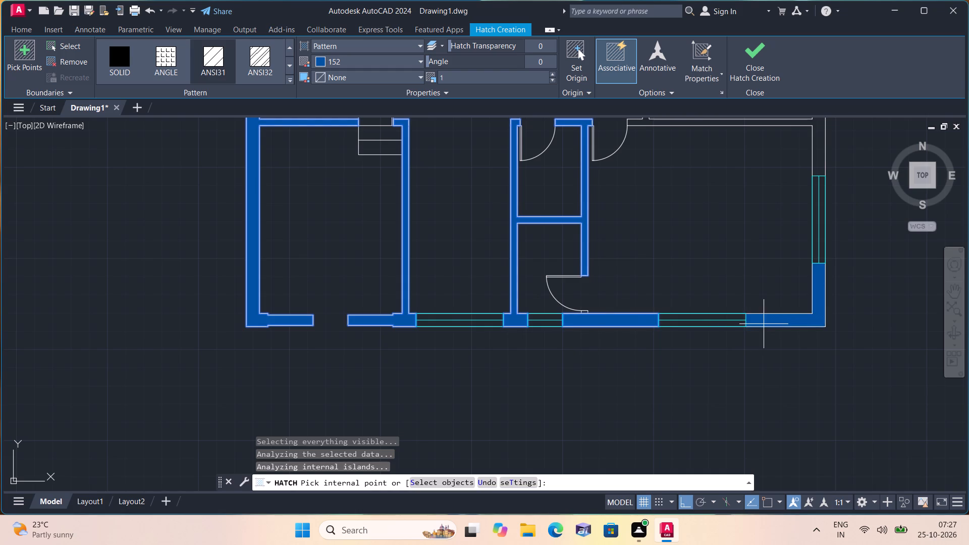
left_click(764, 324)
Hatch the right-wall segment between the two lower windows with its connected partition, and finish the hatch.
middle_click_drag(769, 196, 593, 411)
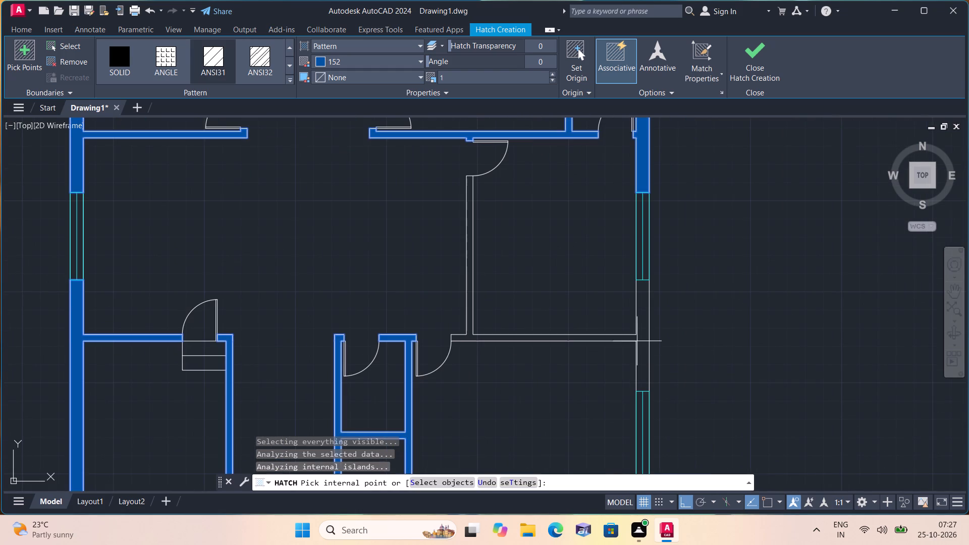
left_click(637, 341)
scroll(639, 338, "down", 1)
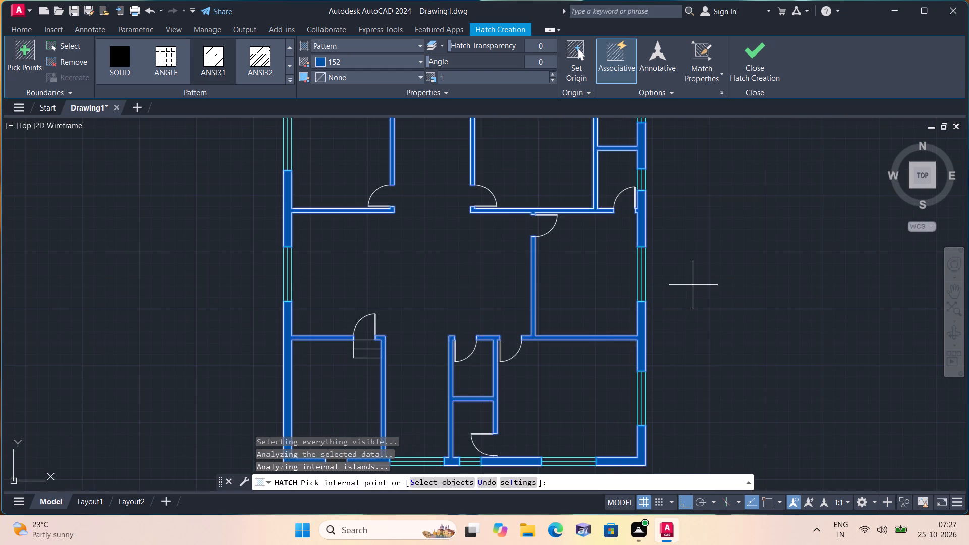
key("Escape")
scroll(605, 301, "down", 1)
scroll(305, 294, "down", 1)
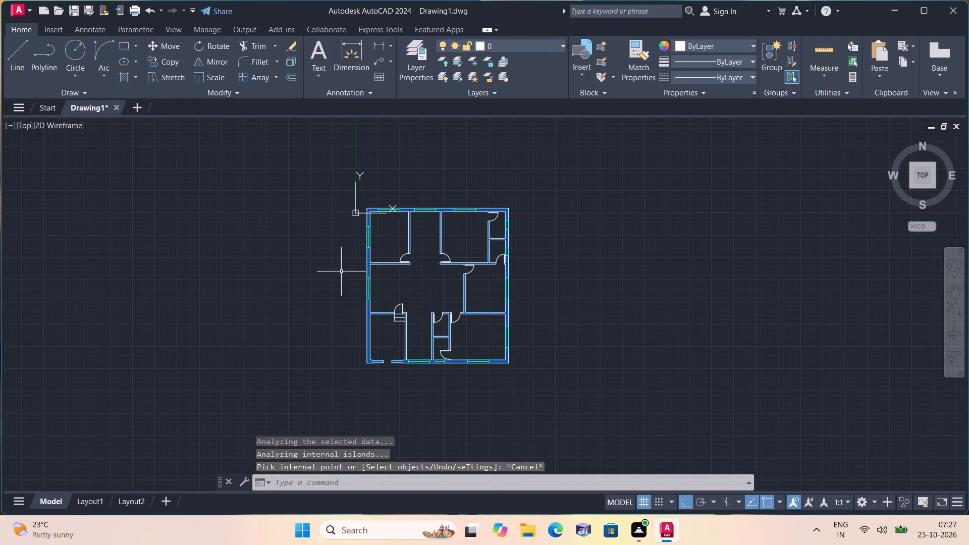
Inspect the hatched walls, doors and windows across the whole floor plan.
scroll(355, 246, "down", 1)
middle_click_drag(354, 247, 246, 321)
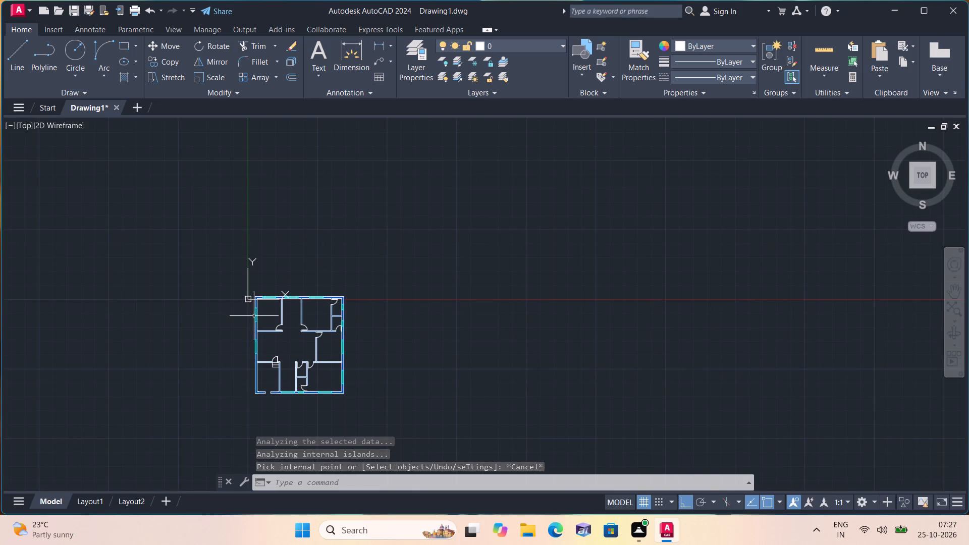
scroll(254, 316, "down", 1)
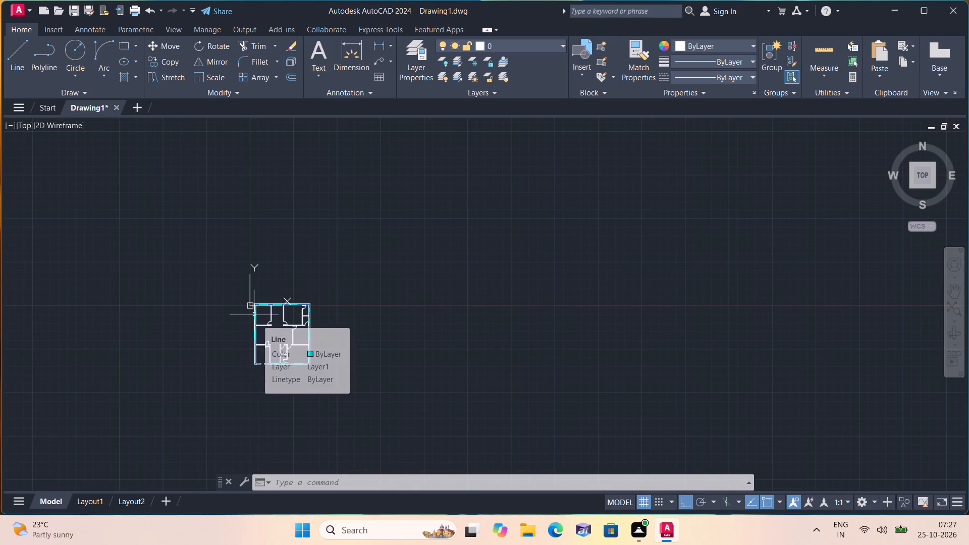
scroll(268, 306, "up", 4)
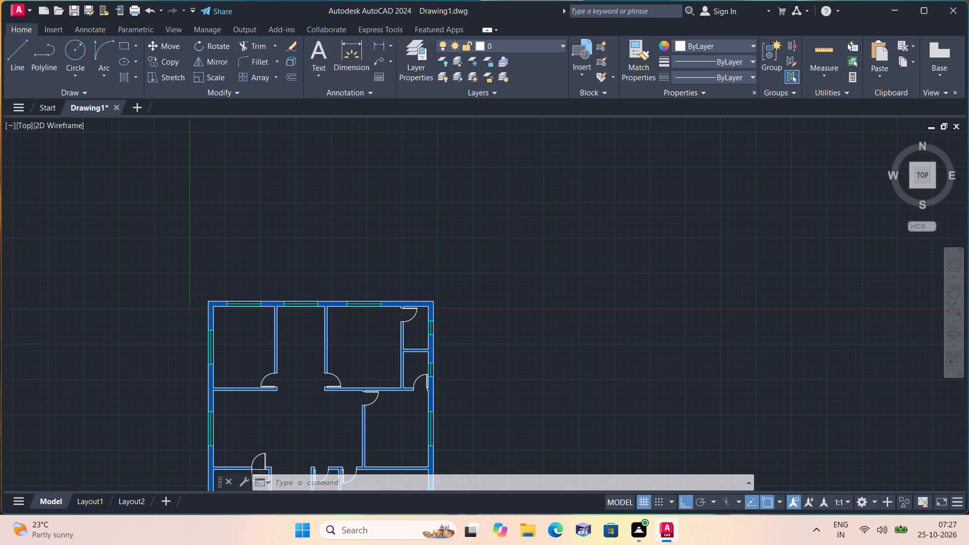
middle_click_drag(290, 325, 288, 253)
scroll(287, 314, "up", 1)
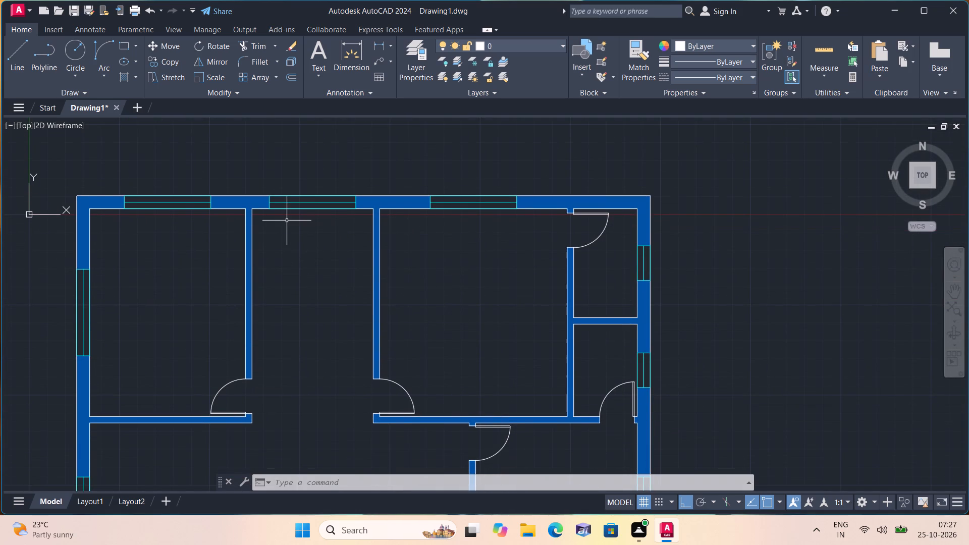
scroll(288, 223, "down", 1)
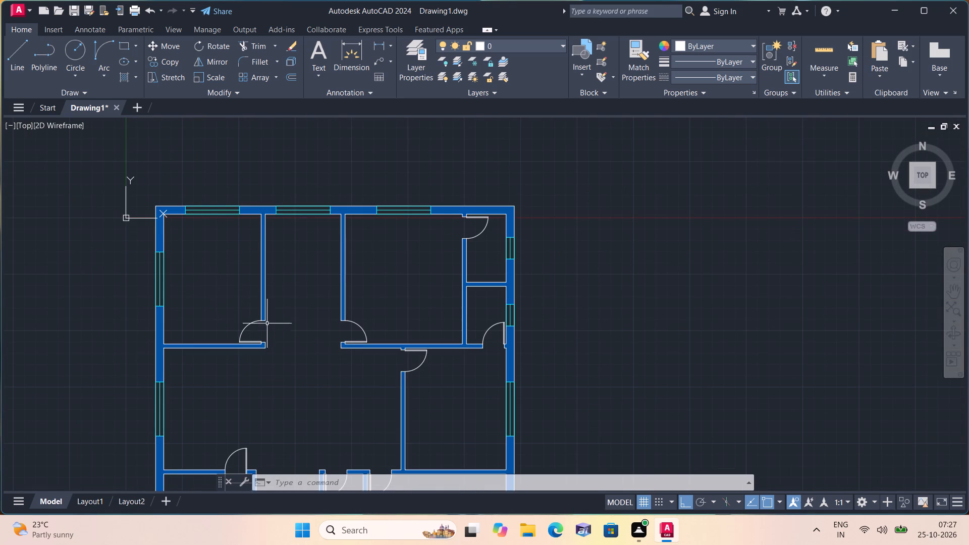
middle_click_drag(283, 342, 283, 306)
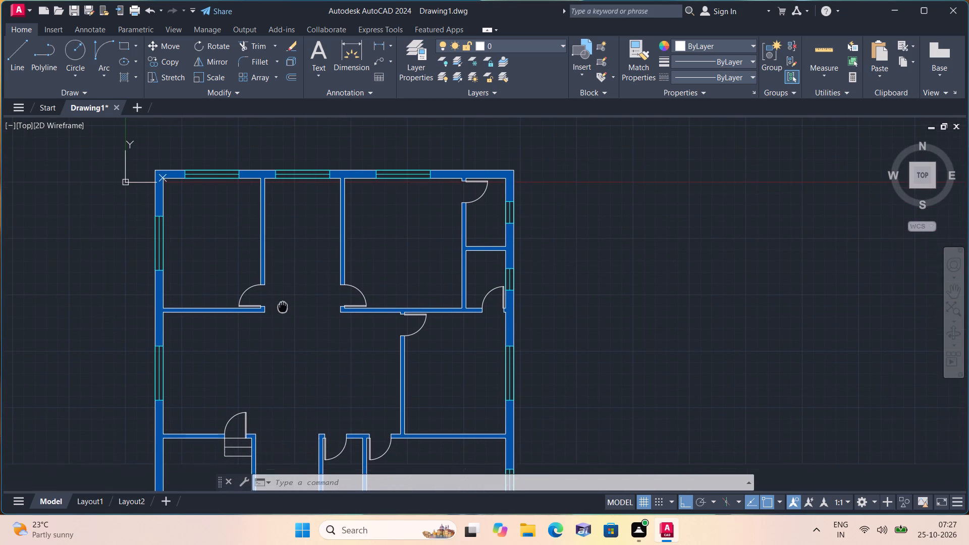
middle_click_drag(283, 306, 271, 314)
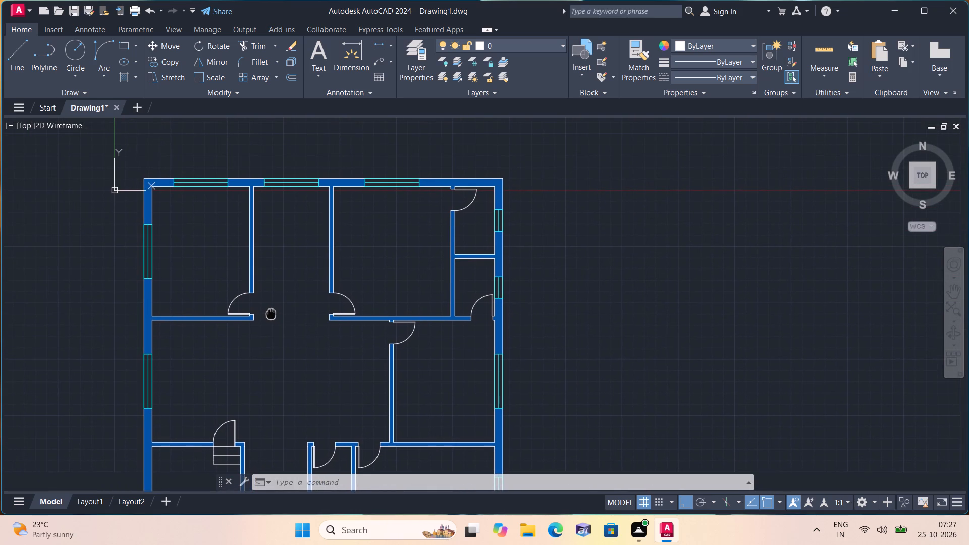
middle_click_drag(271, 314, 268, 308)
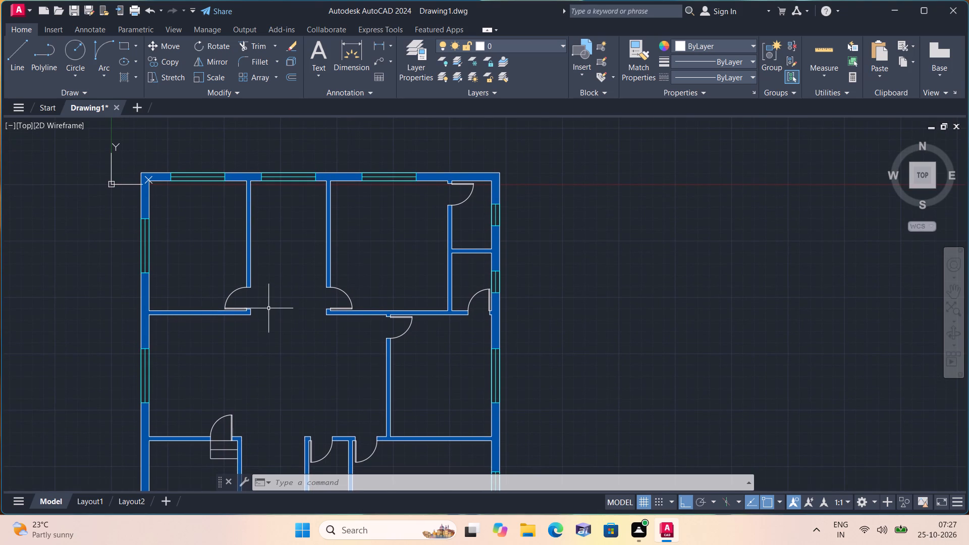
middle_click_drag(336, 337, 322, 274)
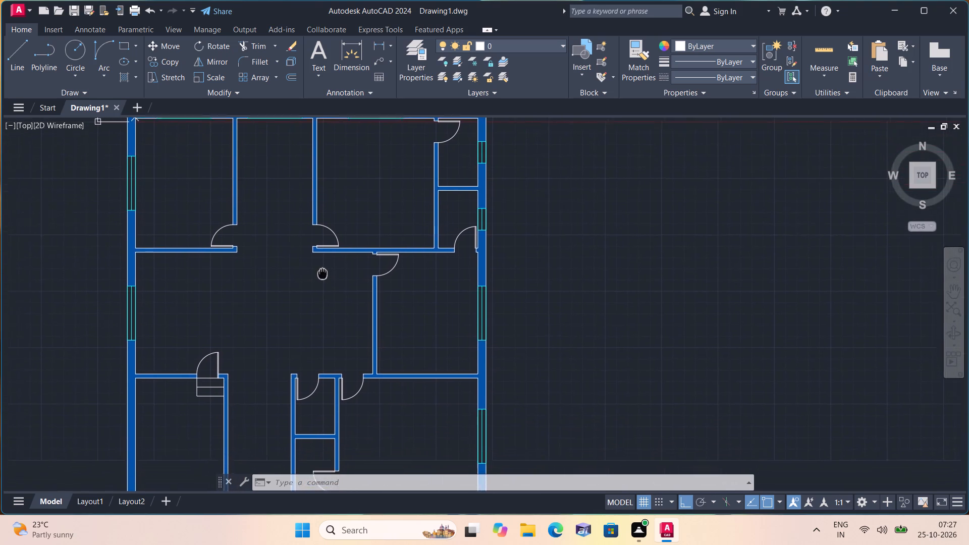
middle_click_drag(322, 274, 331, 224)
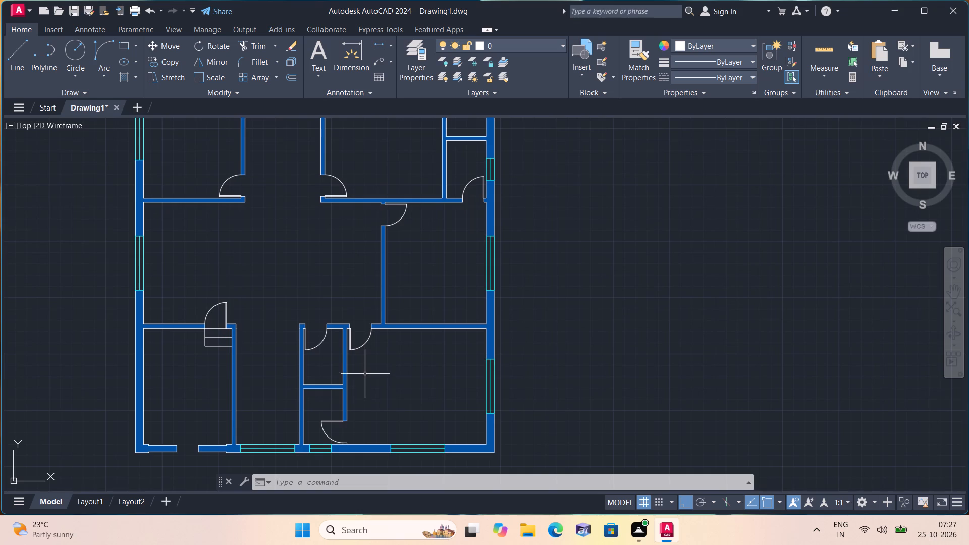
middle_click_drag(365, 371, 361, 342)
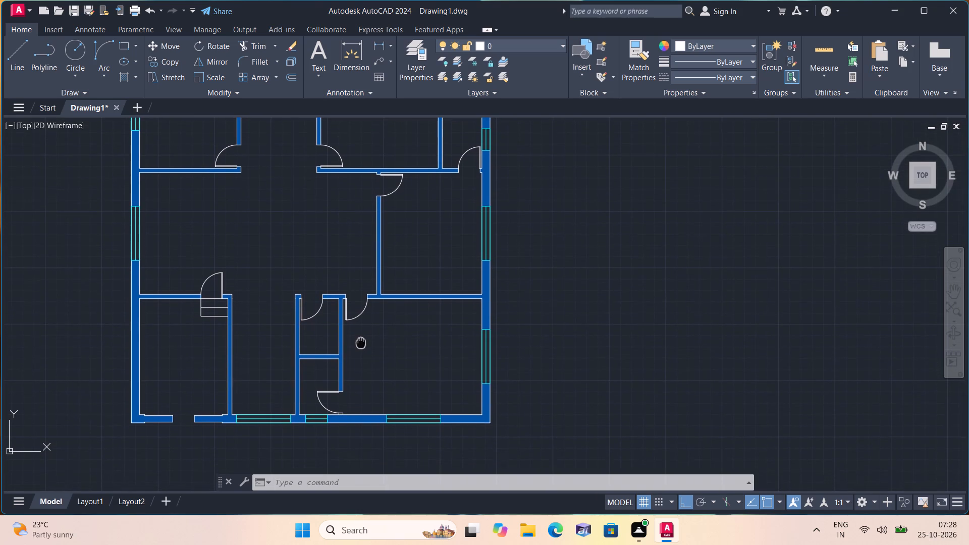
middle_click_drag(361, 342, 361, 338)
scroll(361, 338, "down", 1)
middle_click_drag(291, 270, 289, 274)
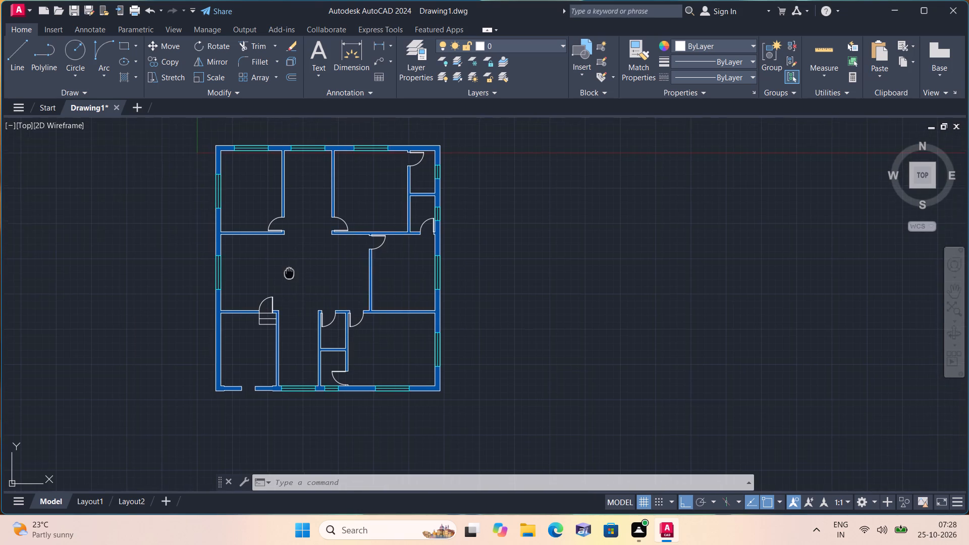
middle_click_drag(289, 274, 331, 410)
scroll(304, 368, "up", 1)
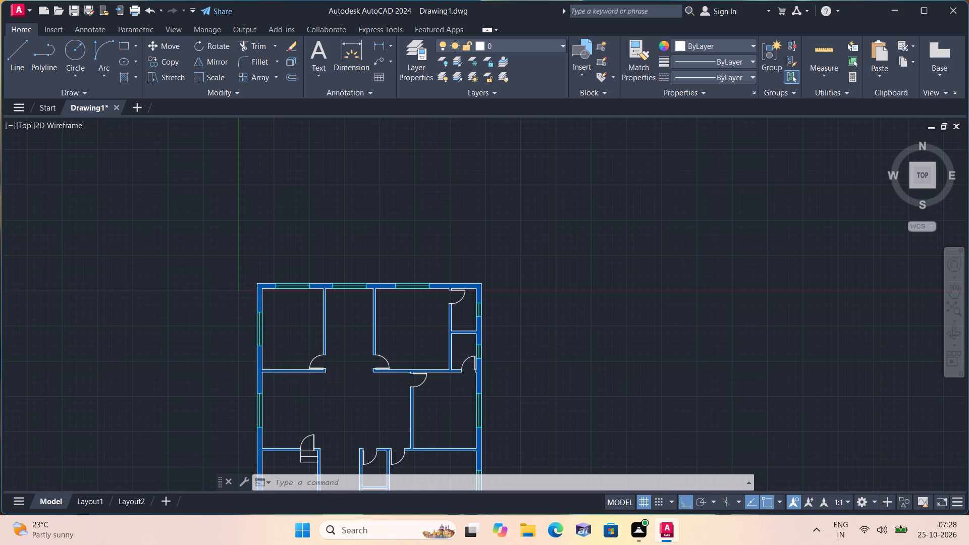
Open living_room_furniture (1).dwg and copy the sofa set with its side tables, armchairs, square table and chaise.
left_click(20, 14)
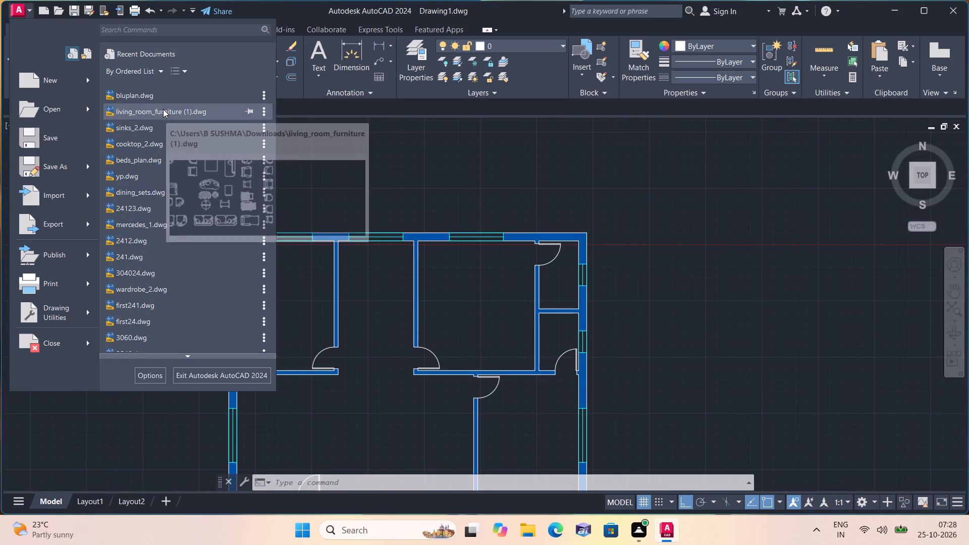
left_click(163, 109)
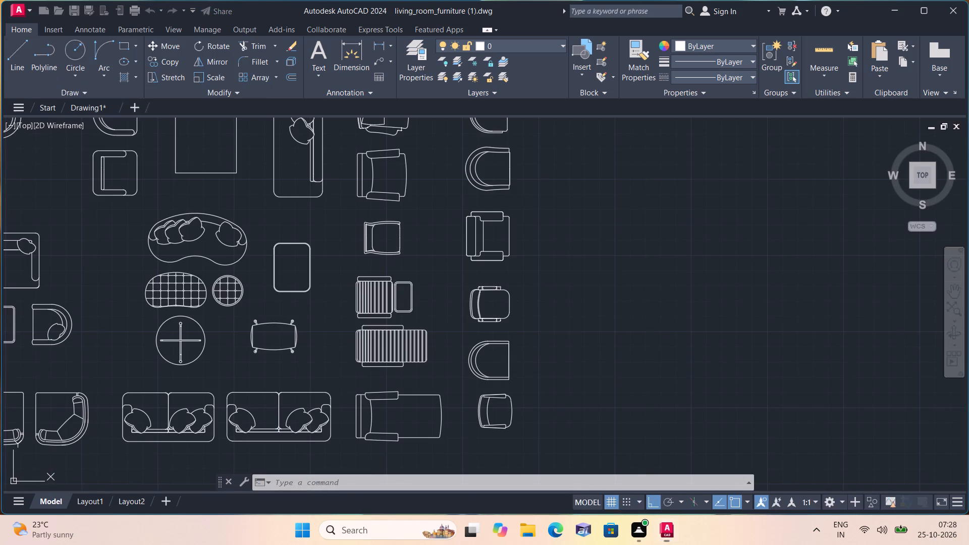
scroll(224, 253, "down", 2)
middle_click_drag(159, 224, 211, 291)
scroll(307, 288, "up", 2)
left_click(335, 328)
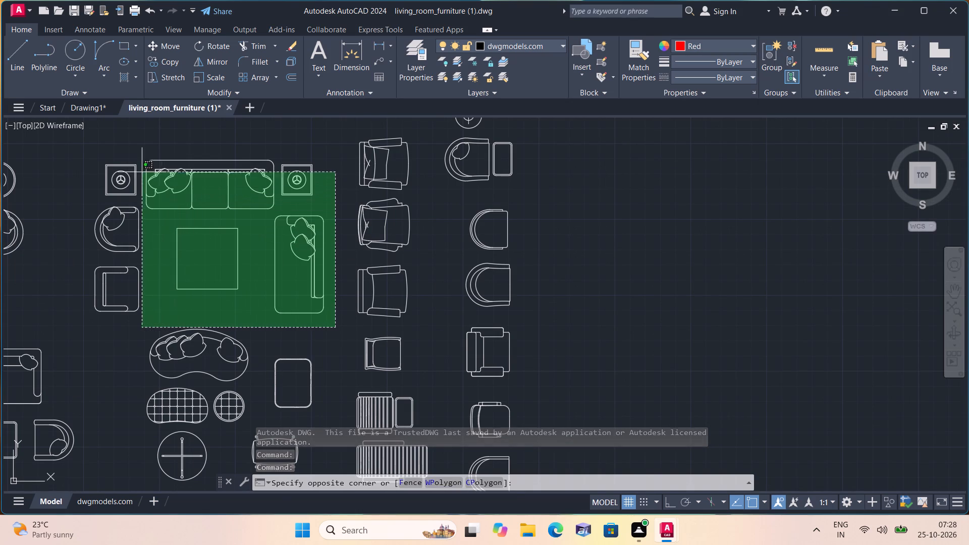
left_click(94, 153)
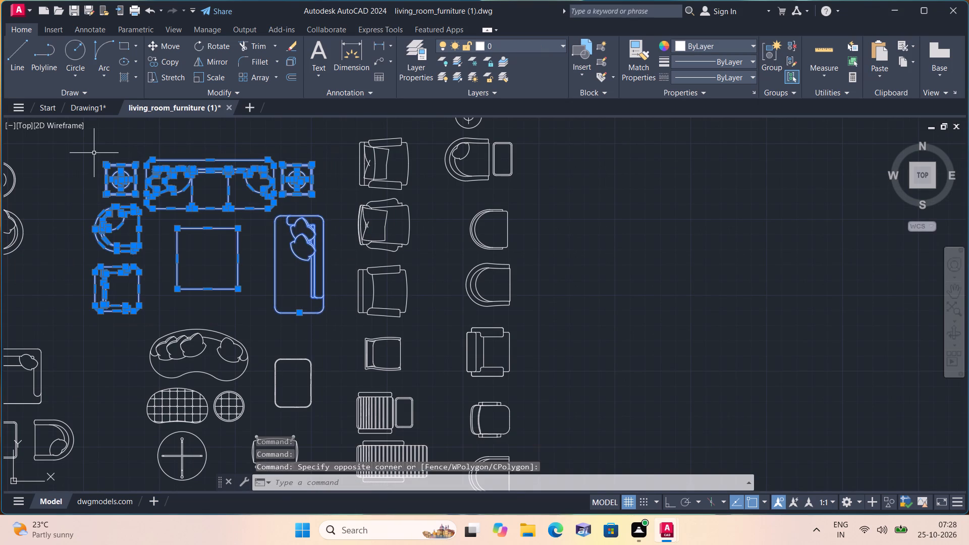
key("ctrl+c")
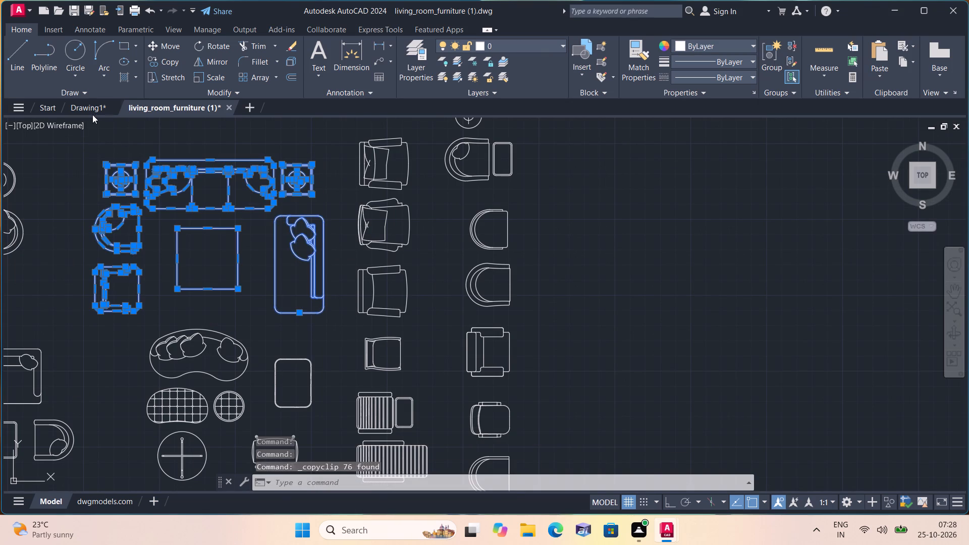
Paste the copied living room set into Drawing1, beside the floor plan.
left_click(88, 107)
scroll(101, 136, "down", 1)
scroll(307, 212, "down", 1)
middle_click_drag(305, 212, 188, 245)
scroll(188, 245, "down", 1)
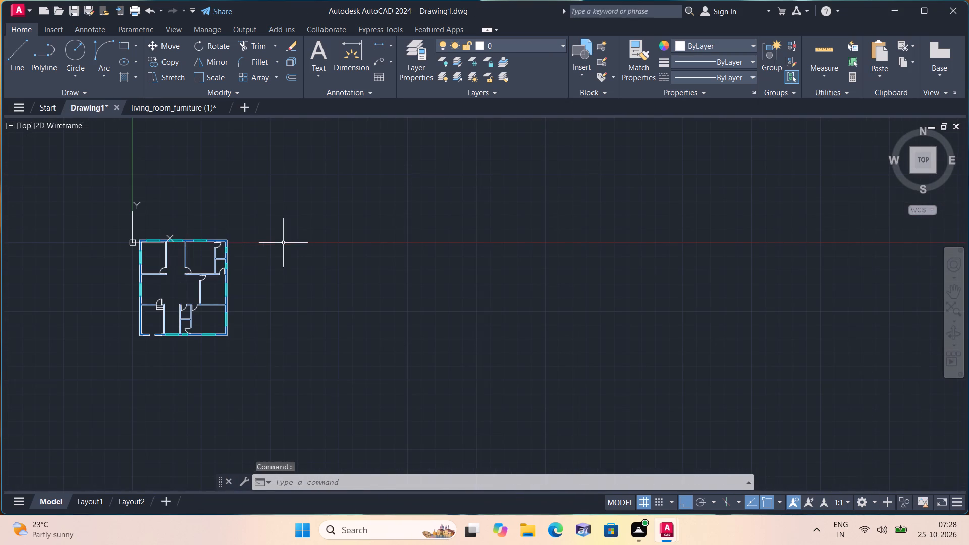
key("ctrl+v")
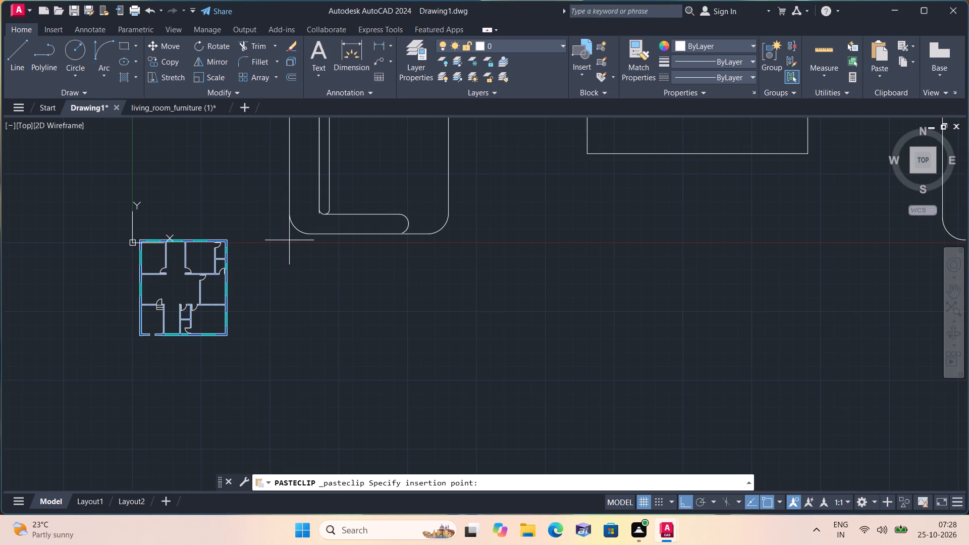
scroll(290, 243, "down", 2)
left_click(337, 309)
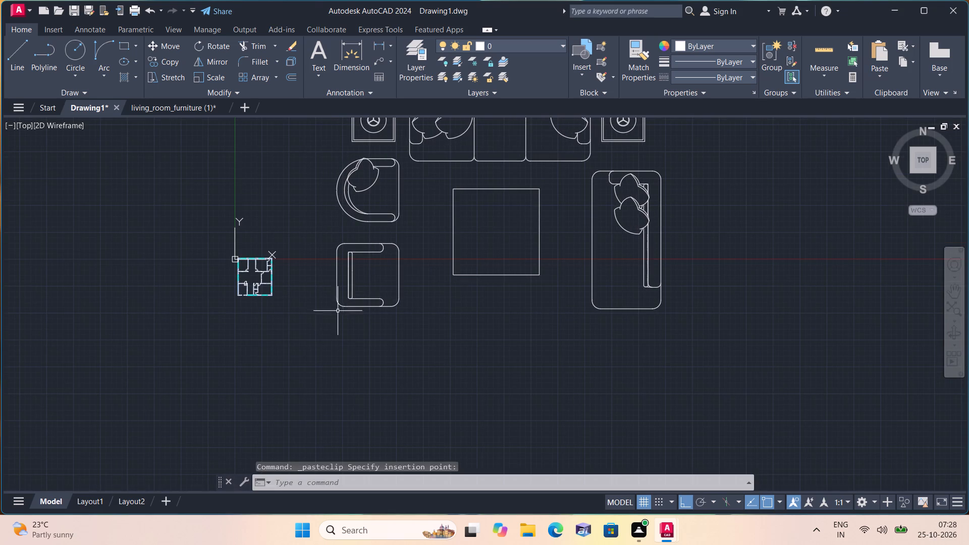
Rotate the entire pasted living room set by 90°, using a base point within the square table.
middle_click_drag(310, 304, 235, 357)
left_click(663, 396)
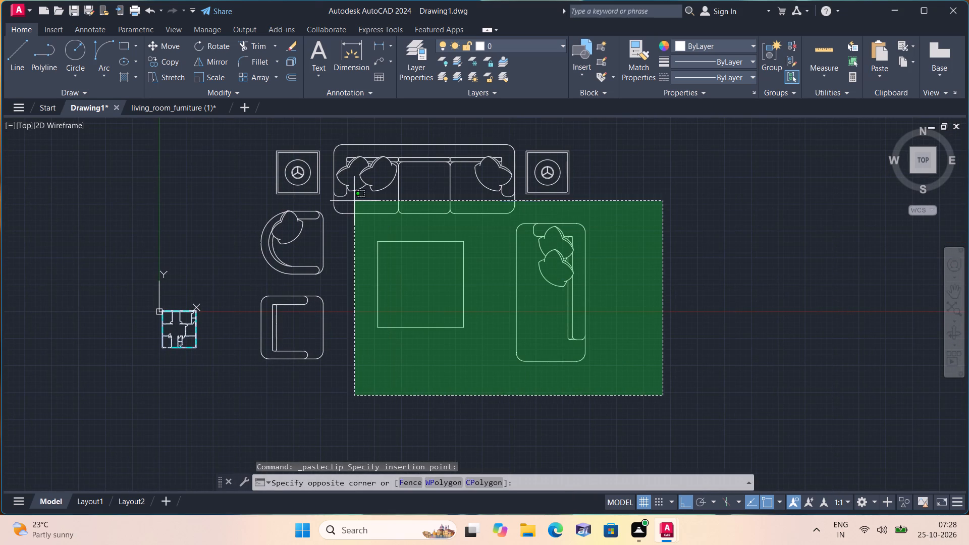
left_click(260, 141)
left_click(209, 45)
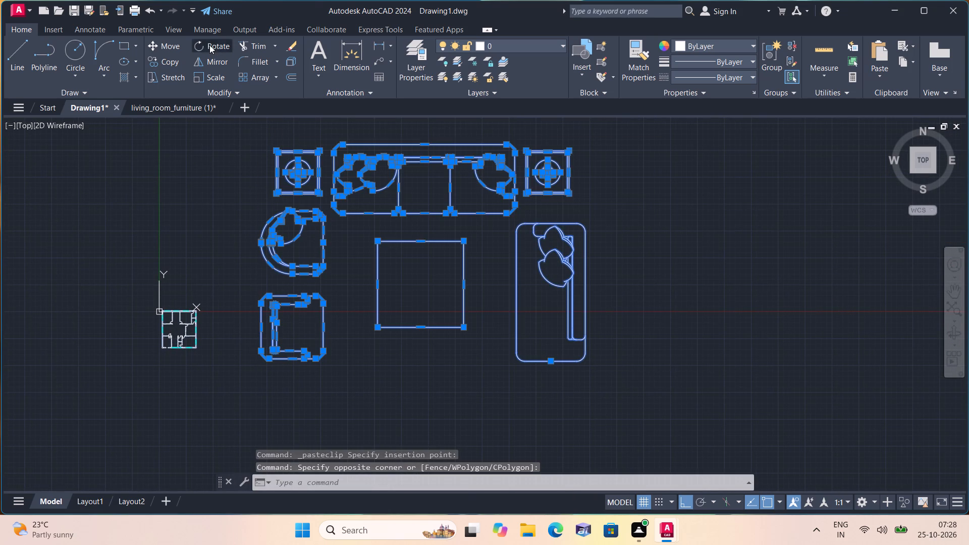
left_click(407, 253)
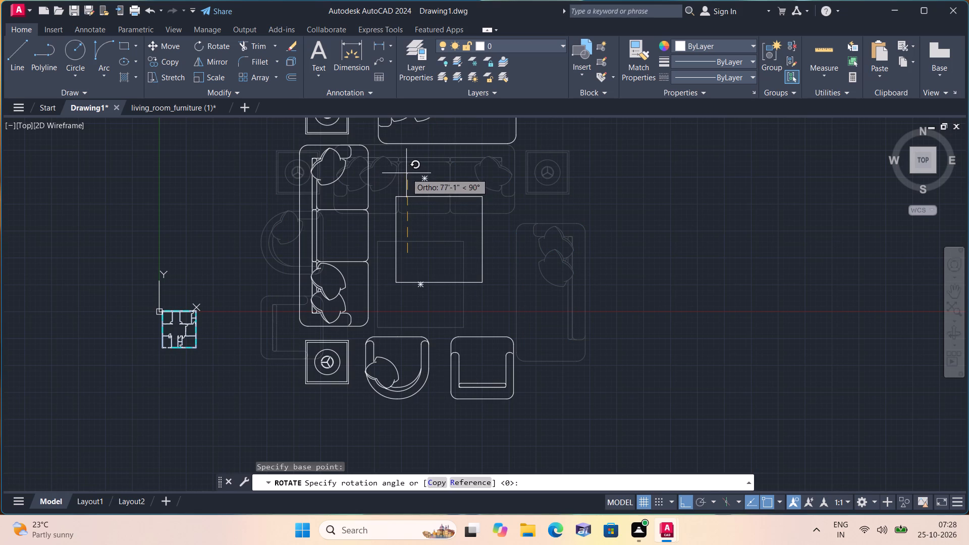
left_click(406, 173)
scroll(406, 173, "down", 1)
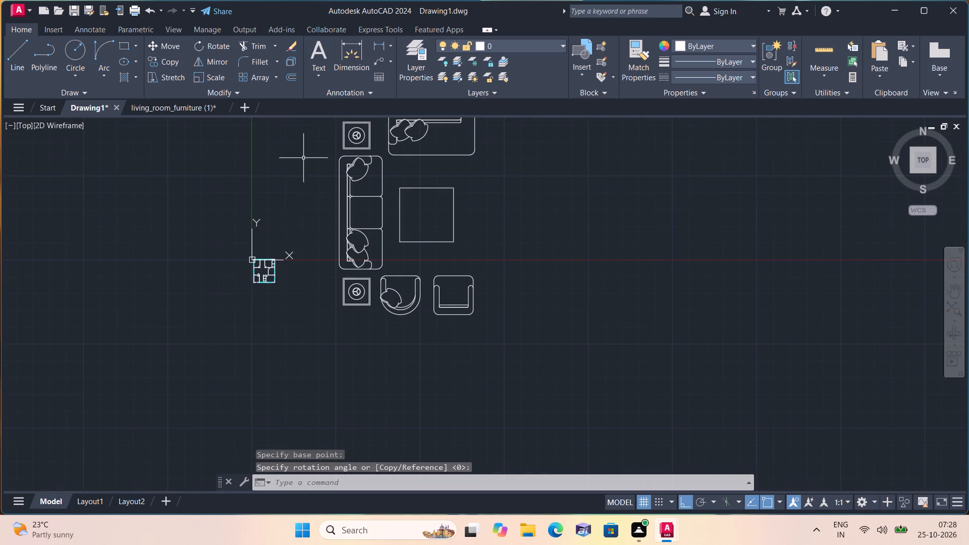
Open beds_plan.dwg and copy the double bed with two nightstands and a patterned rug at its foot.
left_click(11, 8)
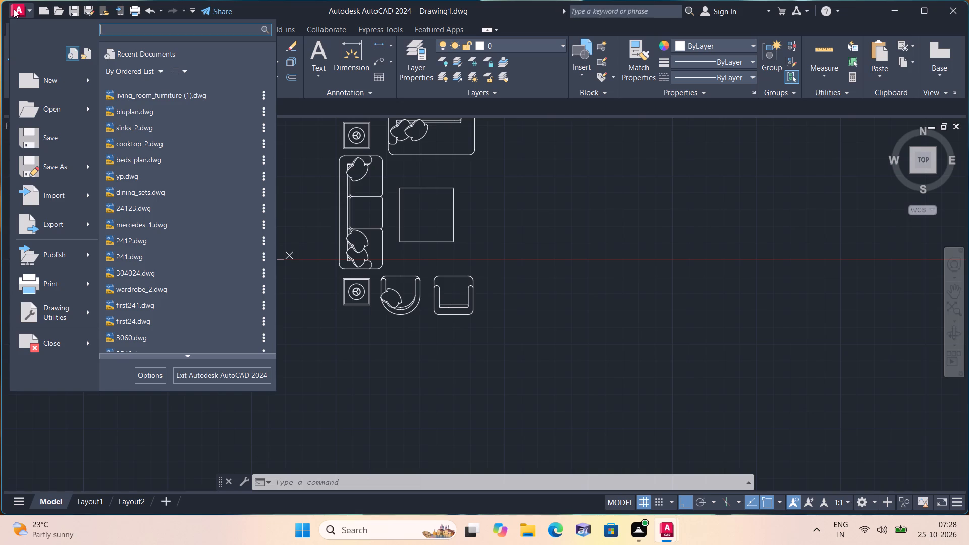
left_click(134, 156)
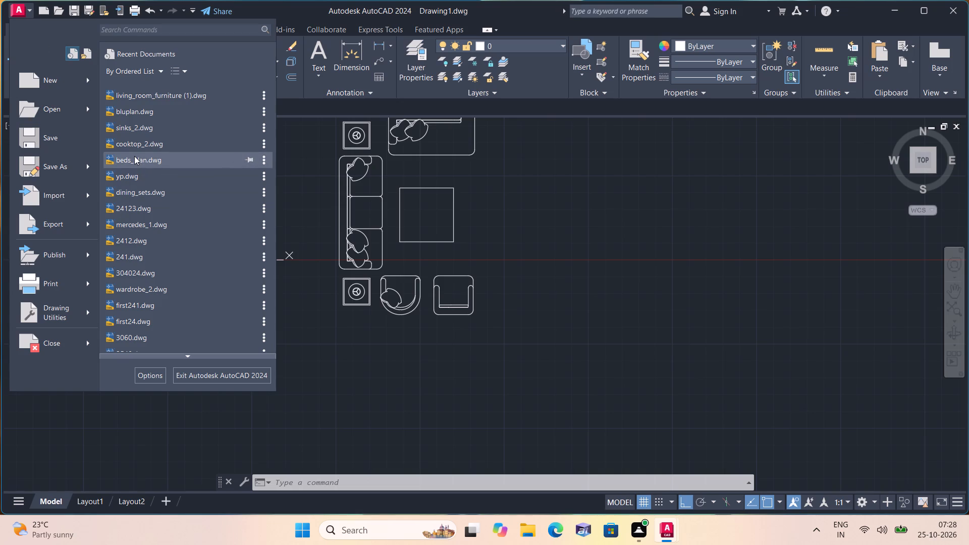
left_click_drag(396, 193, 418, 232)
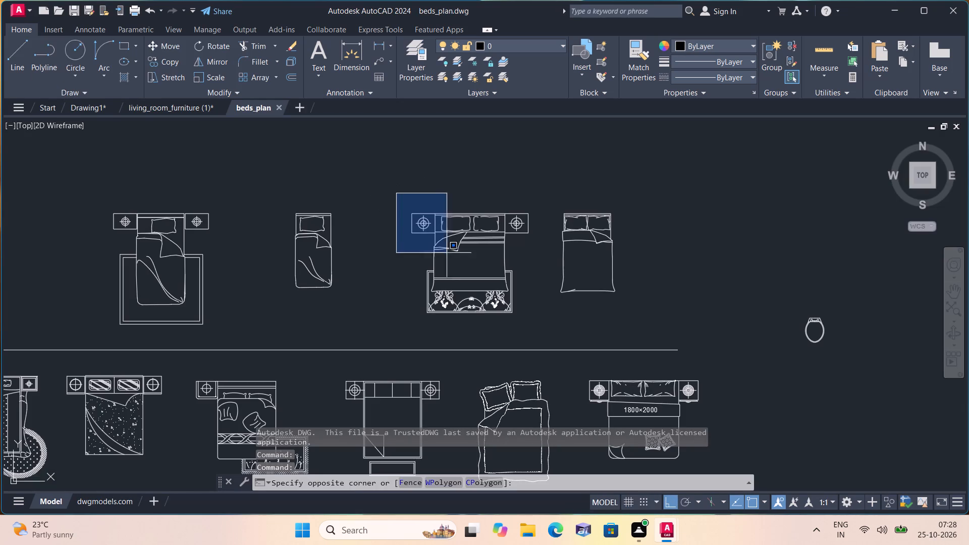
left_click(533, 324)
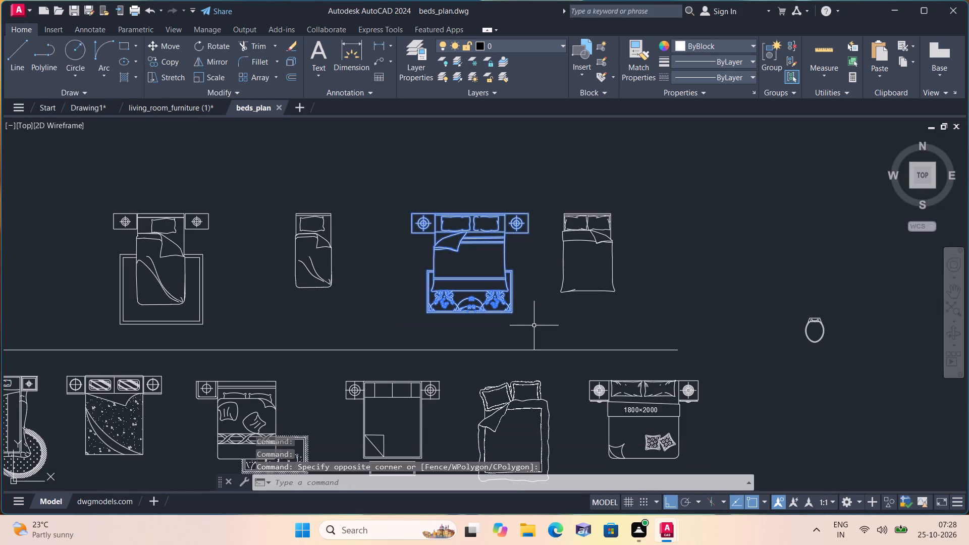
key("ctrl+c")
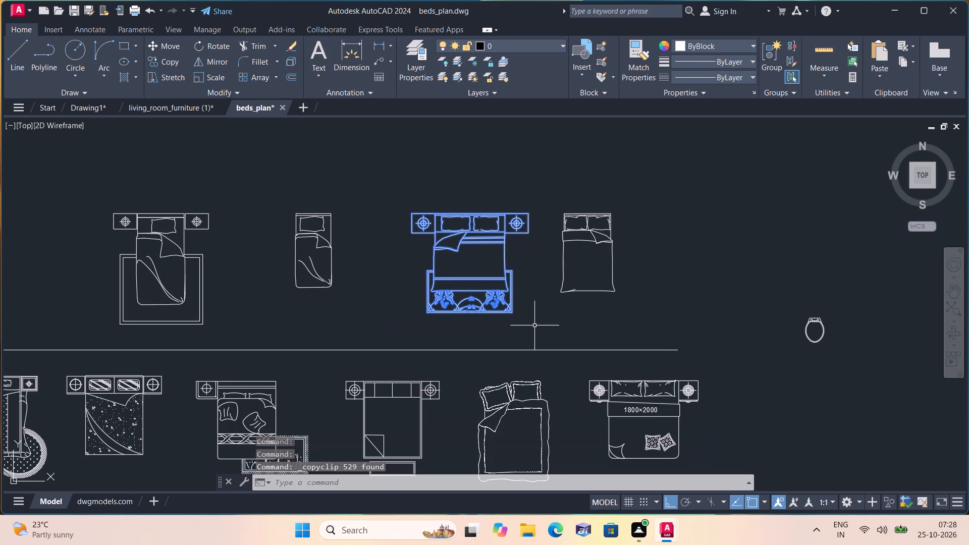
Paste the copied double bed into Drawing1, in the empty space beyond the living room set.
left_click(89, 105)
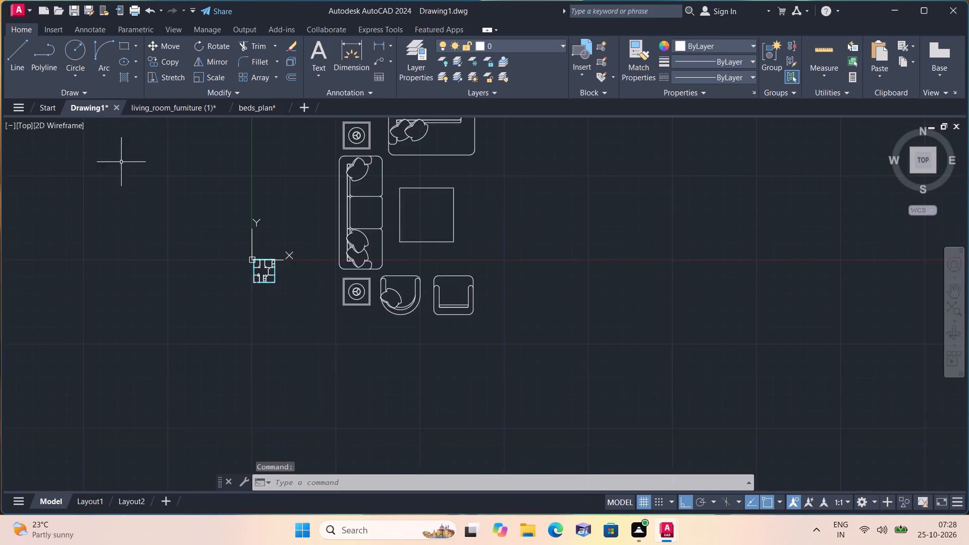
scroll(172, 212, "down", 1)
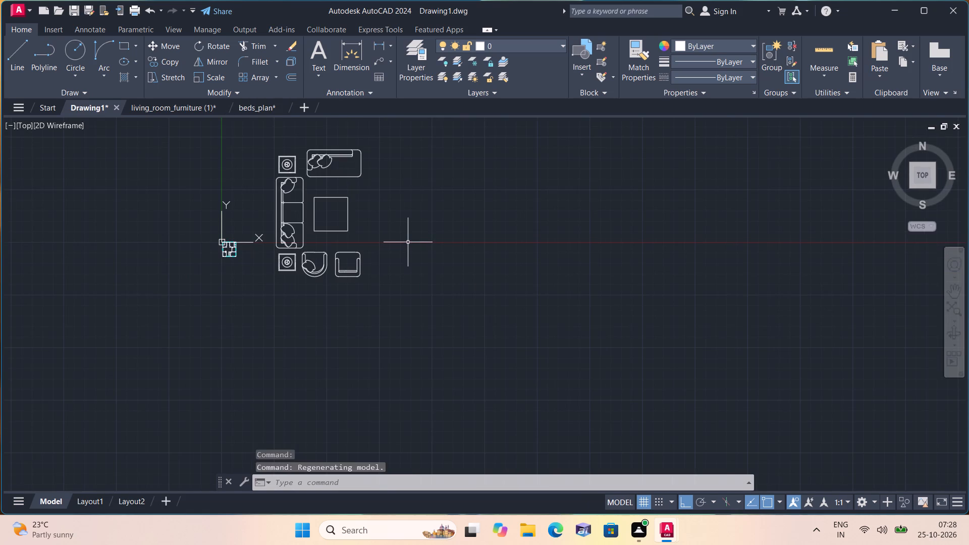
key("ctrl+v")
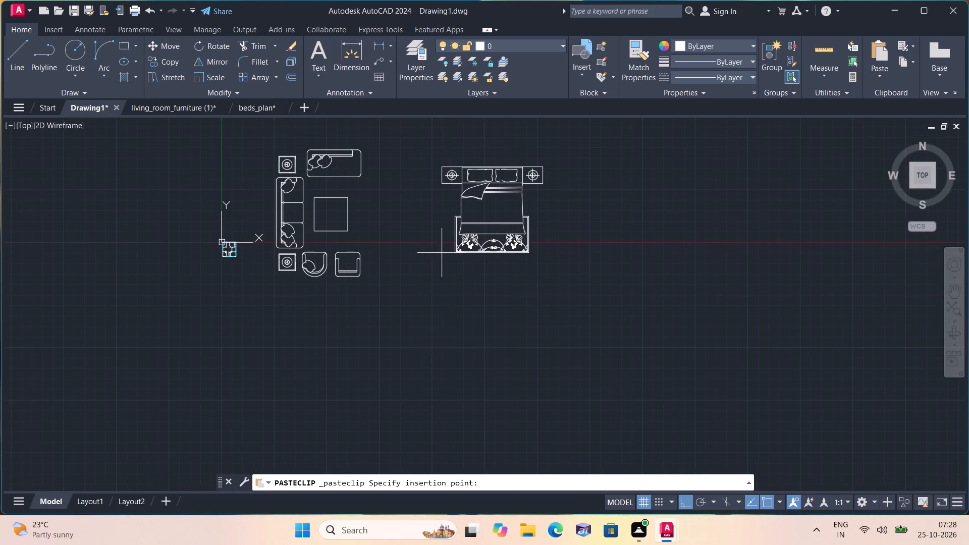
left_click(443, 253)
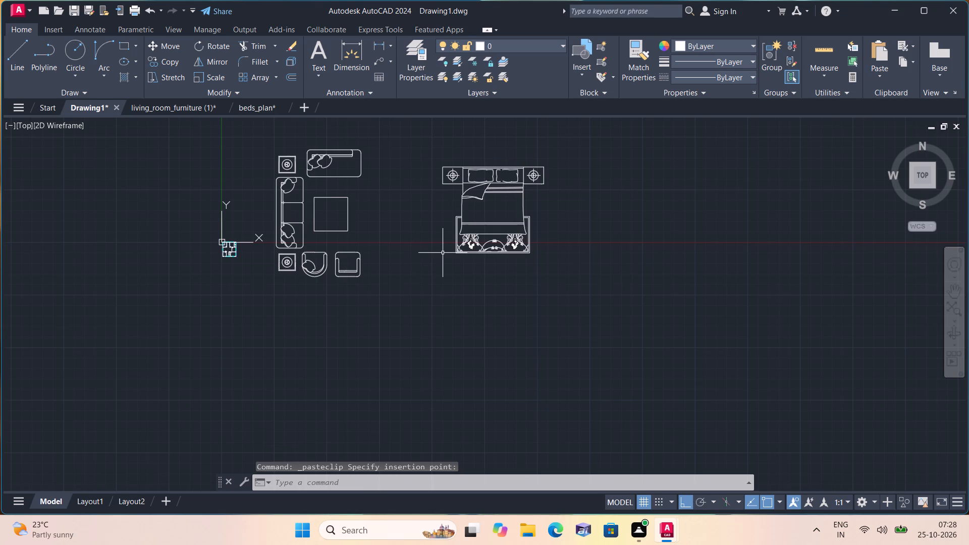
scroll(443, 253, "down", 1)
scroll(437, 204, "up", 1)
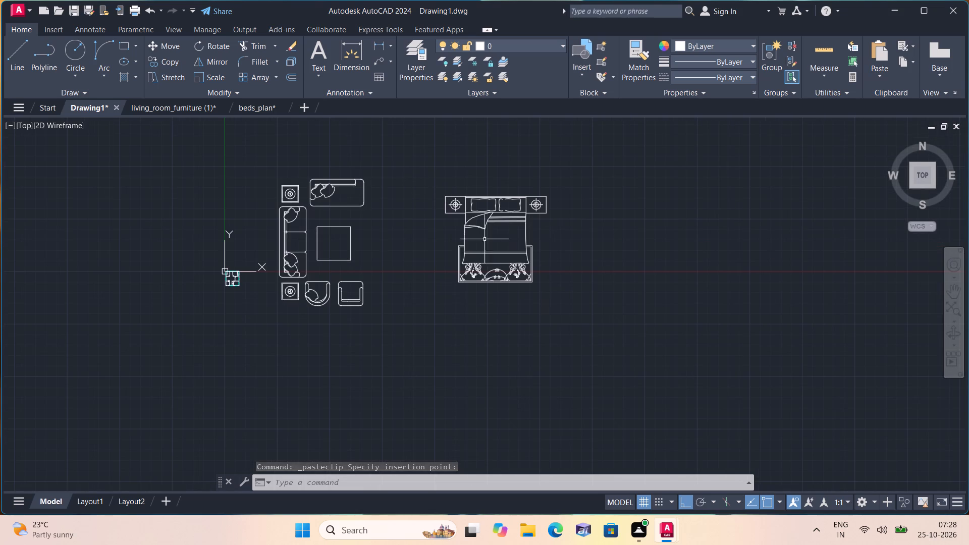
Copy the double bed with its nightstands and rug horizontally, into the empty space on its far side from the living room set.
left_click(438, 185)
left_click(602, 311)
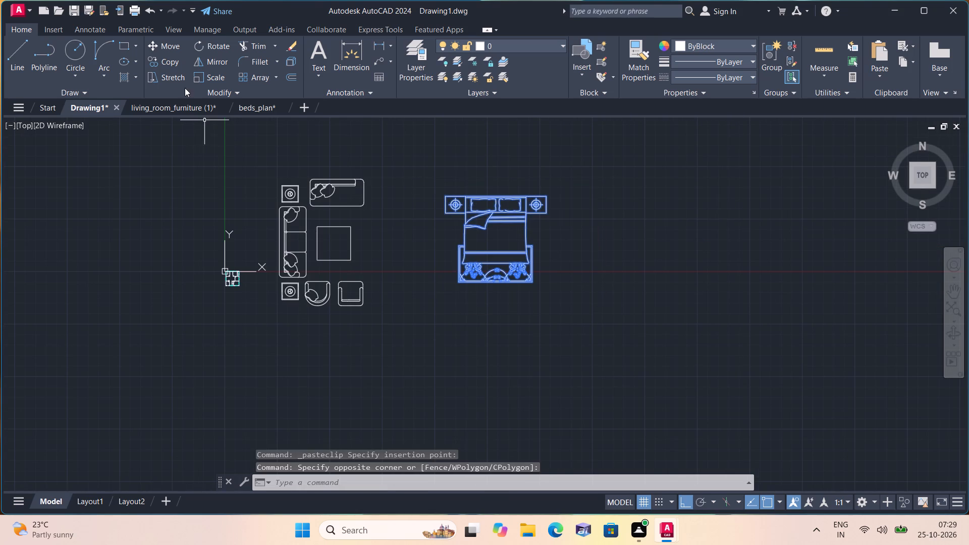
left_click(163, 57)
left_click(506, 229)
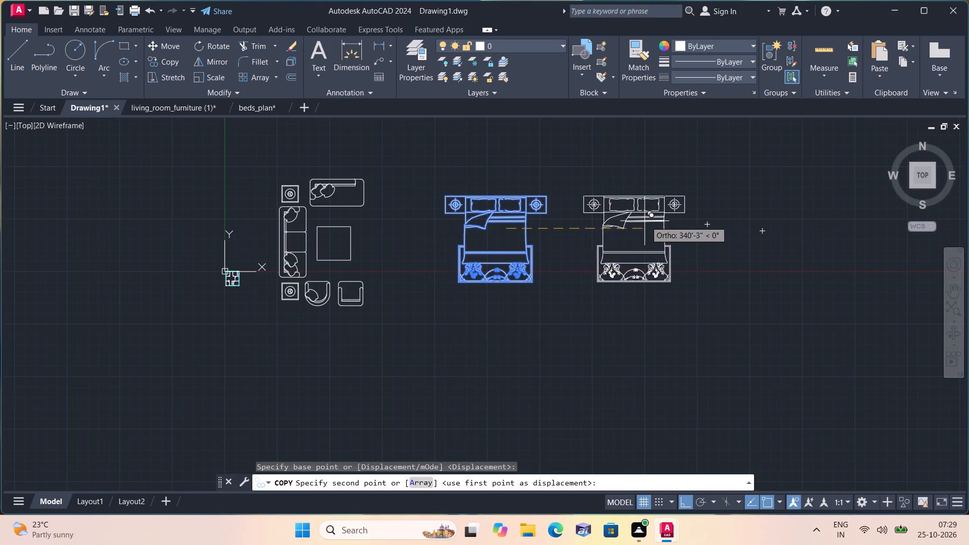
left_click(652, 221)
key("Escape")
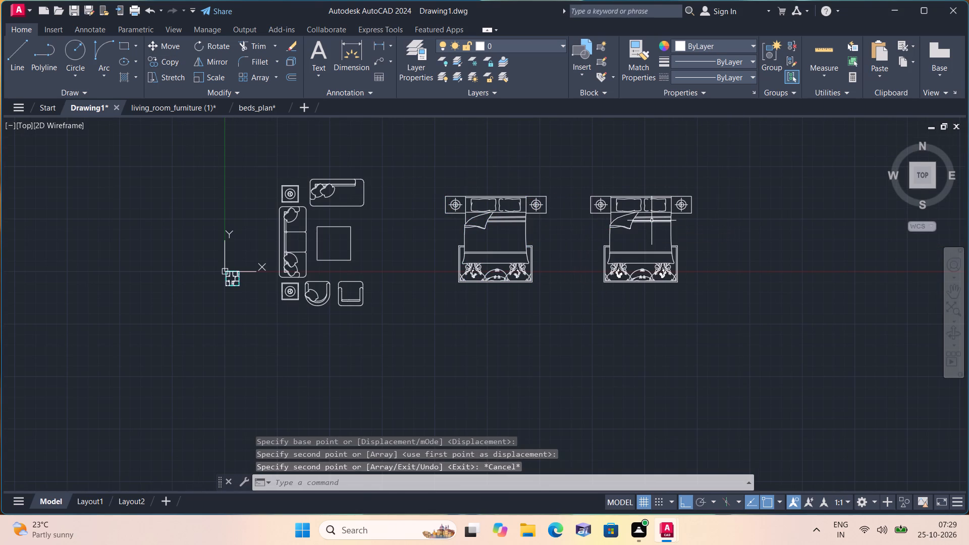
Move the copied double bed horizontally, farther away from the original bed.
scroll(559, 237, "up", 1)
middle_click_drag(552, 235, 436, 223)
left_click(487, 149)
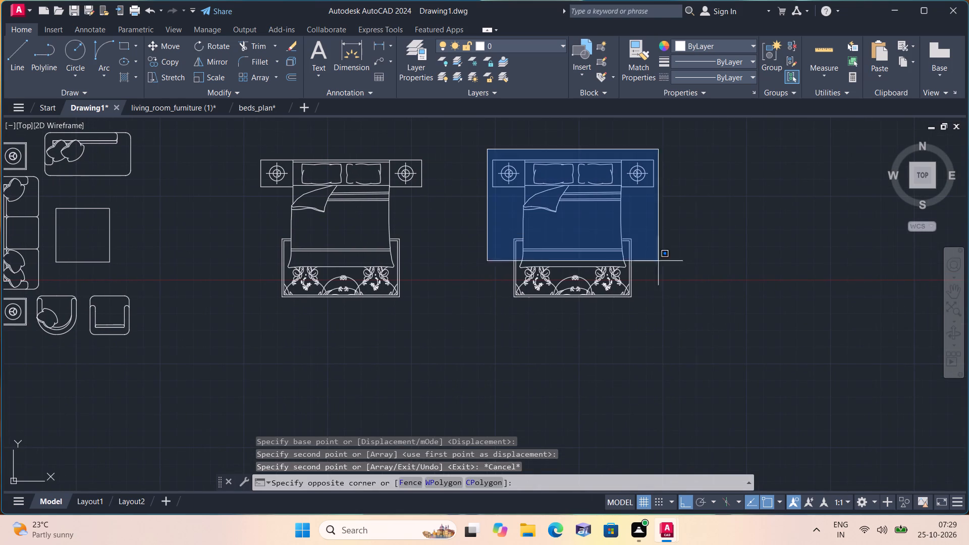
left_click(712, 330)
left_click(168, 42)
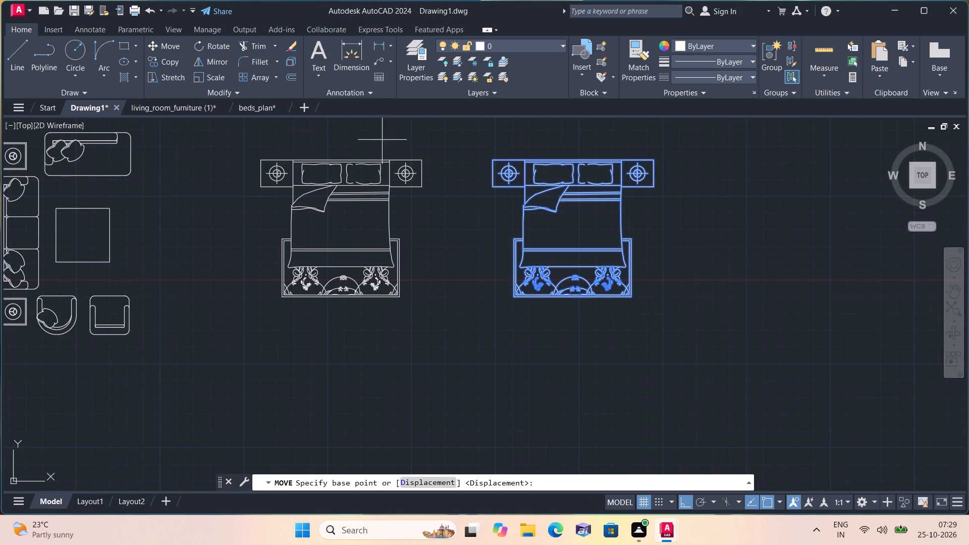
left_click(575, 237)
left_click(664, 228)
Rotate the copied double bed by 270° about a base point on its mattress so the headboard faces east.
left_click(565, 147)
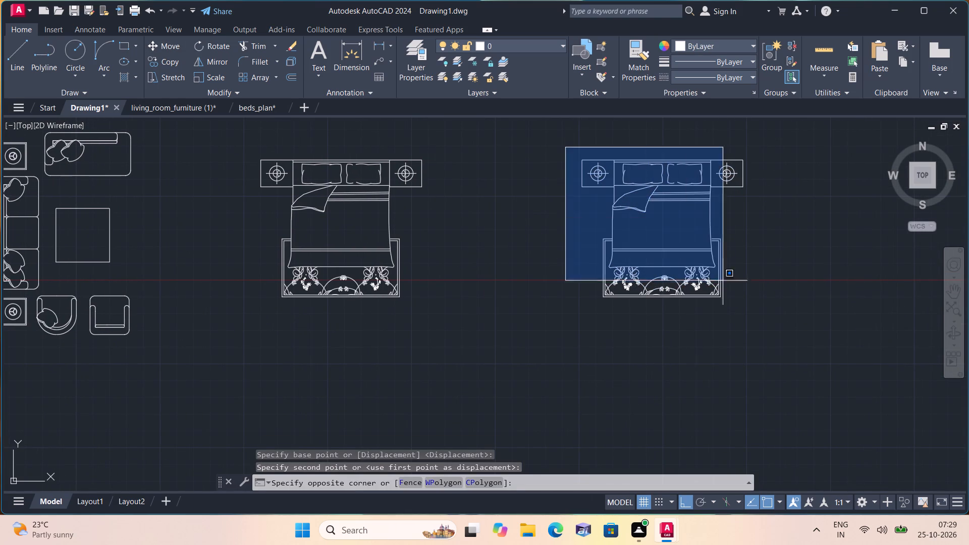
left_click(769, 334)
left_click(216, 46)
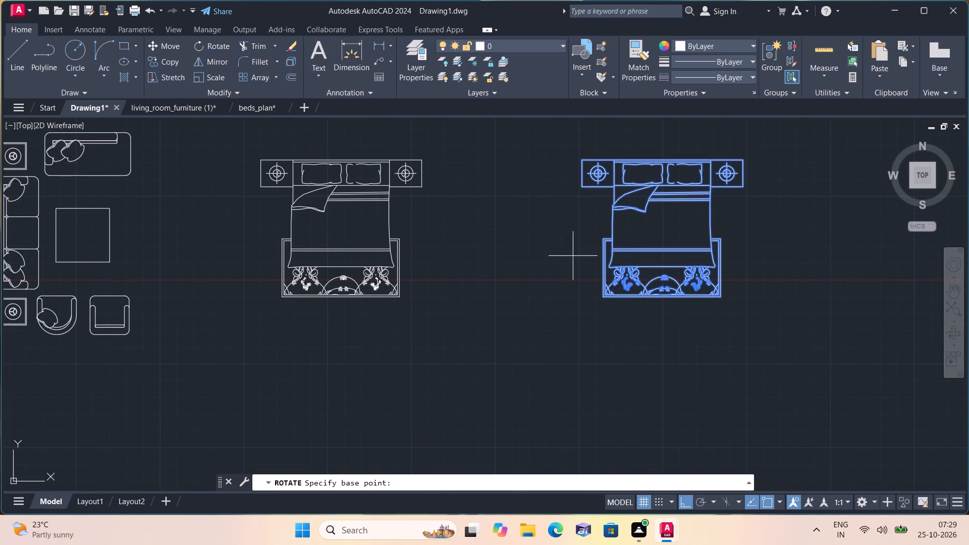
left_click(650, 223)
left_click(655, 358)
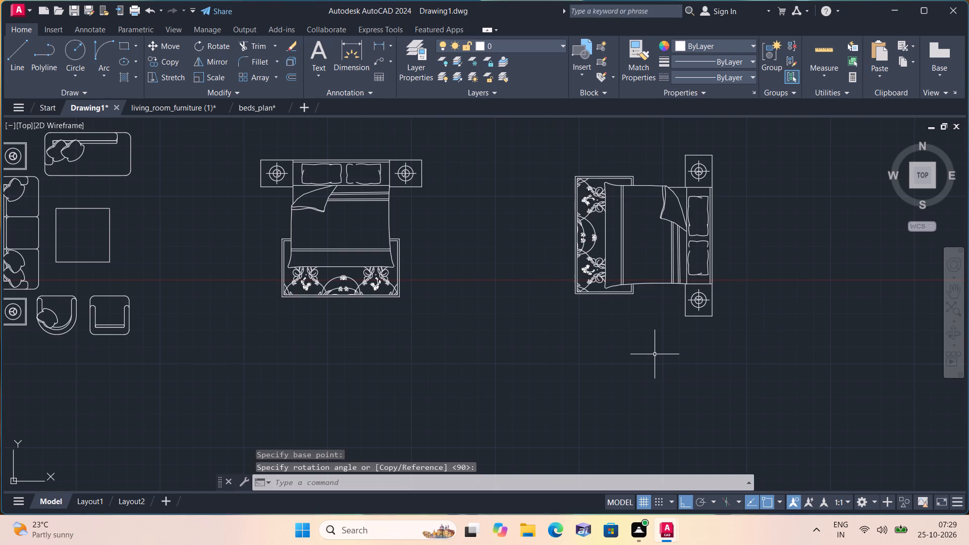
Mirror the original double bed about a horizontal line just below its rug, keeping the source objects.
left_click_drag(236, 142, 246, 154)
left_click(453, 352)
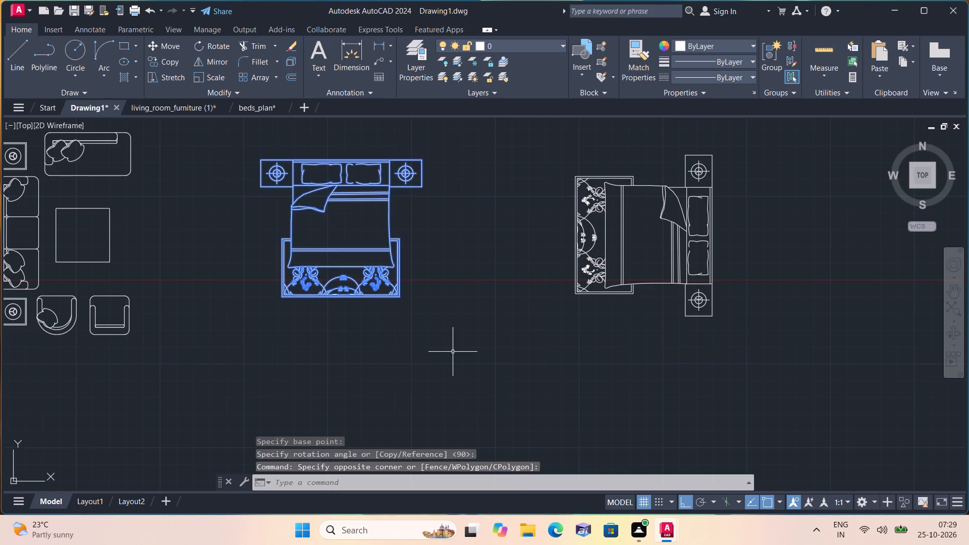
left_click(211, 62)
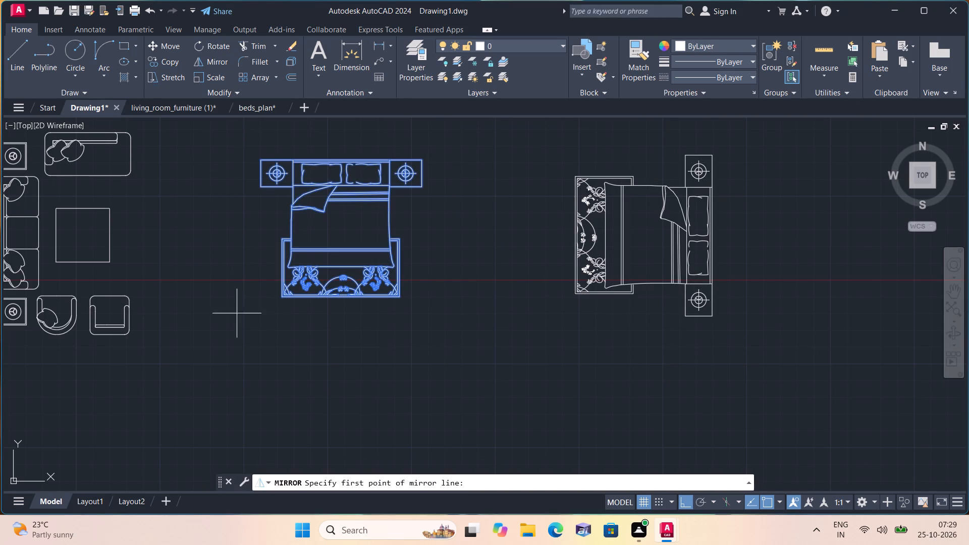
left_click_drag(248, 313, 260, 313)
left_click(432, 317)
left_click(435, 481)
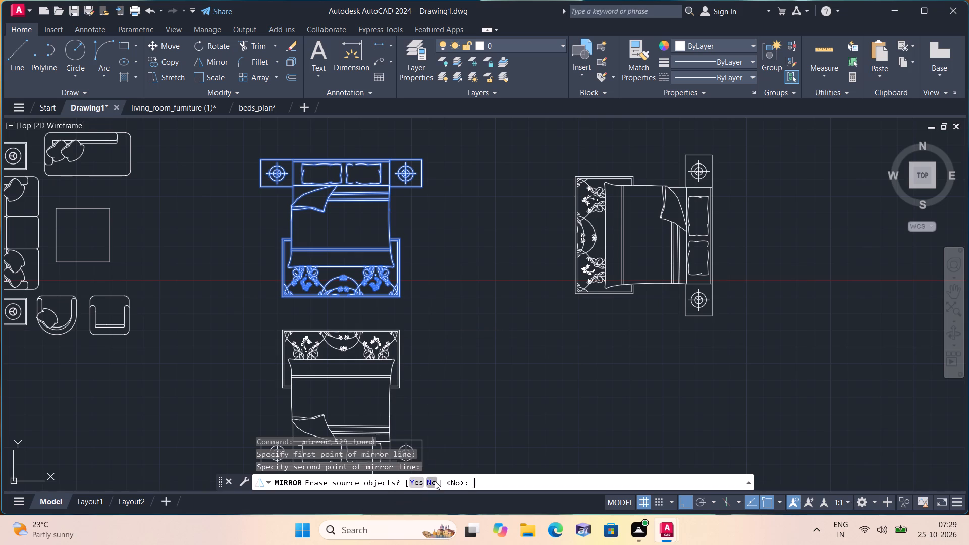
Open dining_sets.dwg and copy the plain rectangular dining table with three chairs along each long side.
scroll(473, 358, "down", 2)
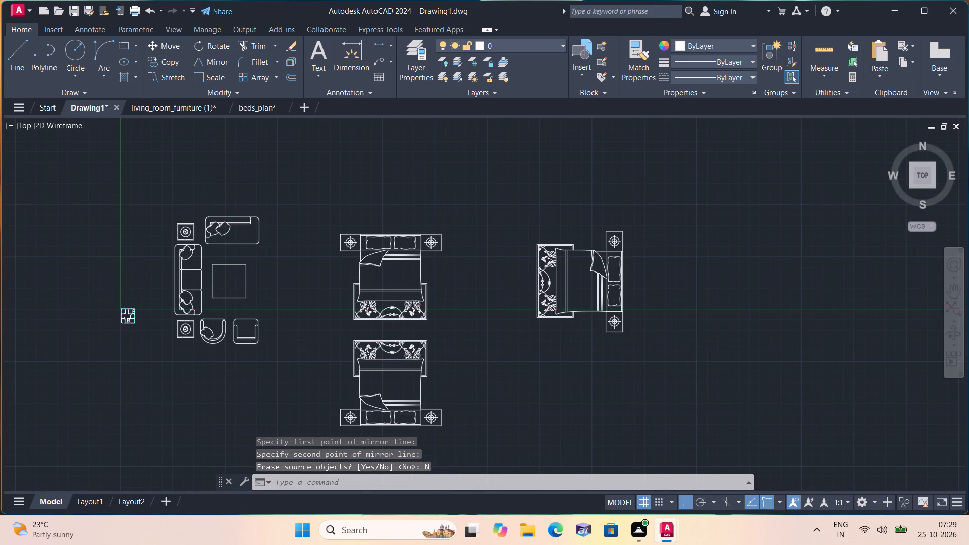
left_click(17, 8)
left_click(173, 190)
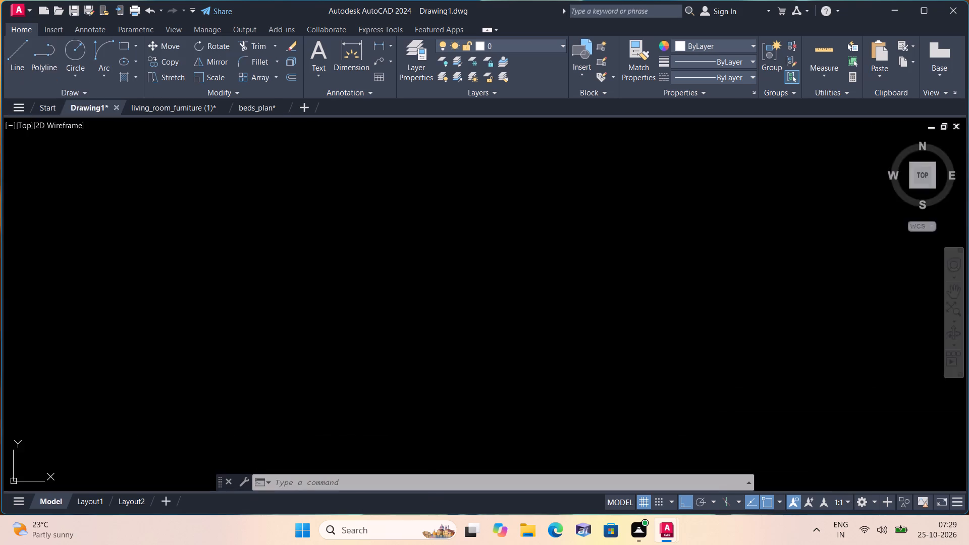
scroll(337, 229, "down", 2)
middle_click_drag(334, 210, 368, 395)
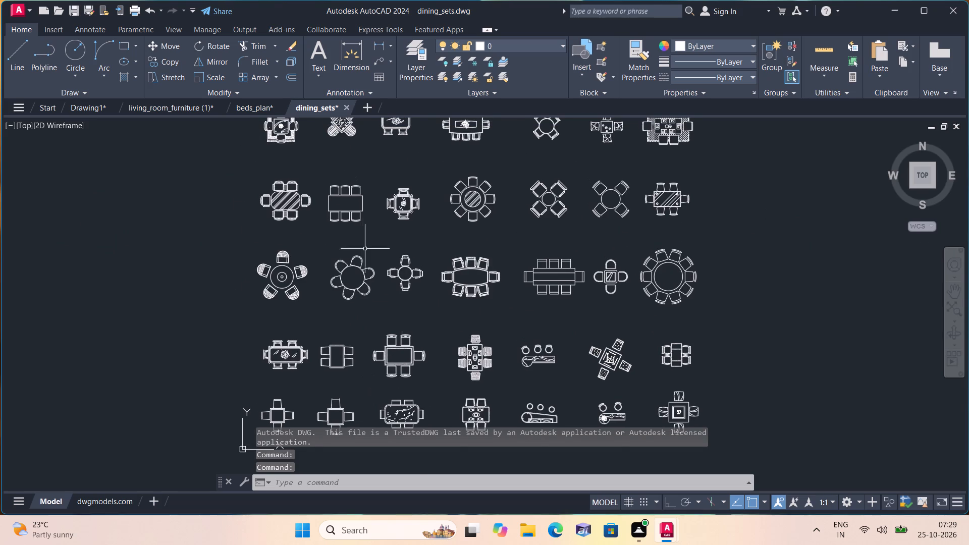
scroll(356, 215, "up", 1)
left_click(307, 162)
left_click(386, 255)
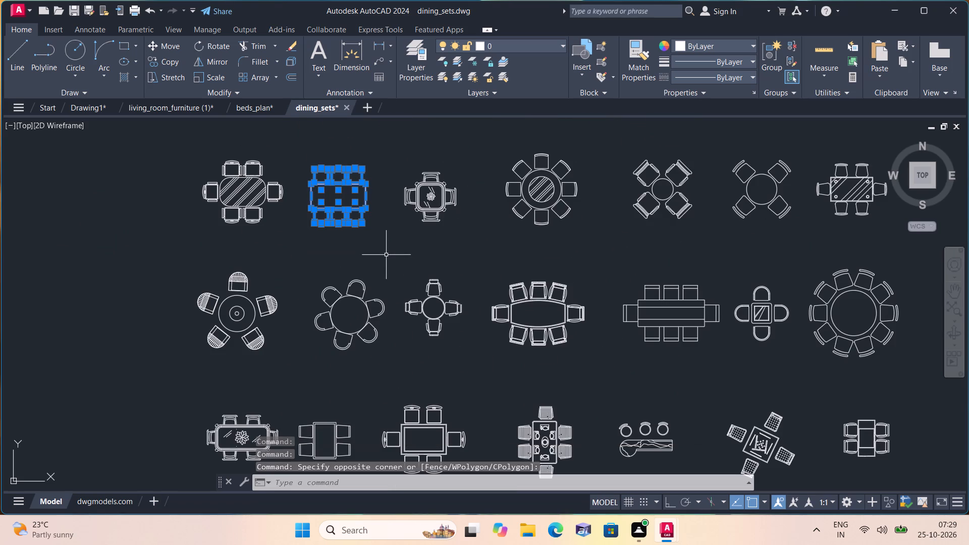
key("ctrl+c")
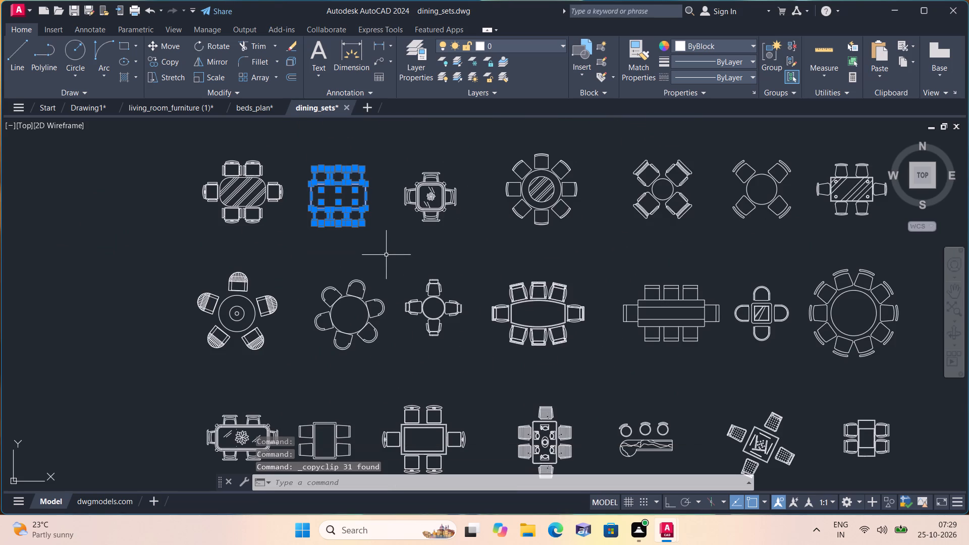
Paste the copied dining set into Drawing1, in the empty space above the living room set.
left_click(78, 102)
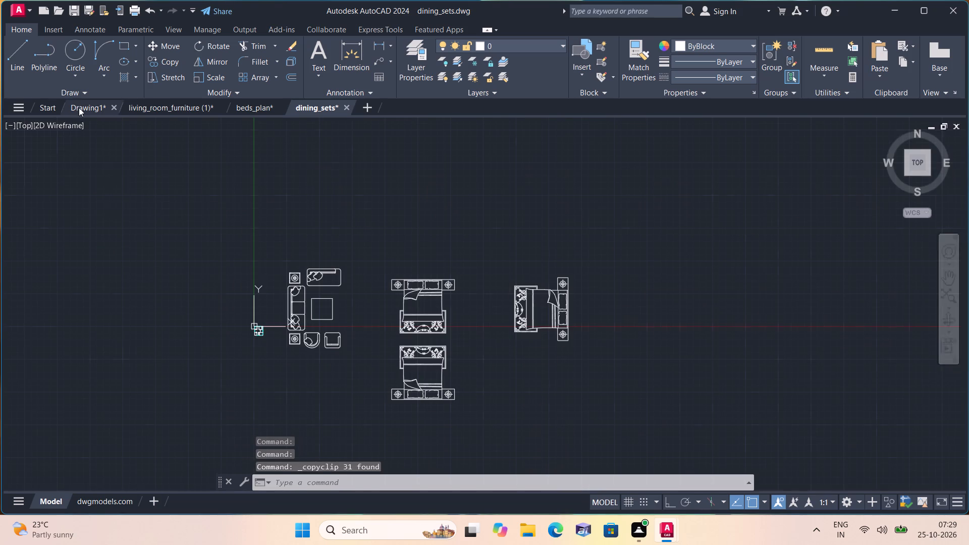
key("ctrl+v")
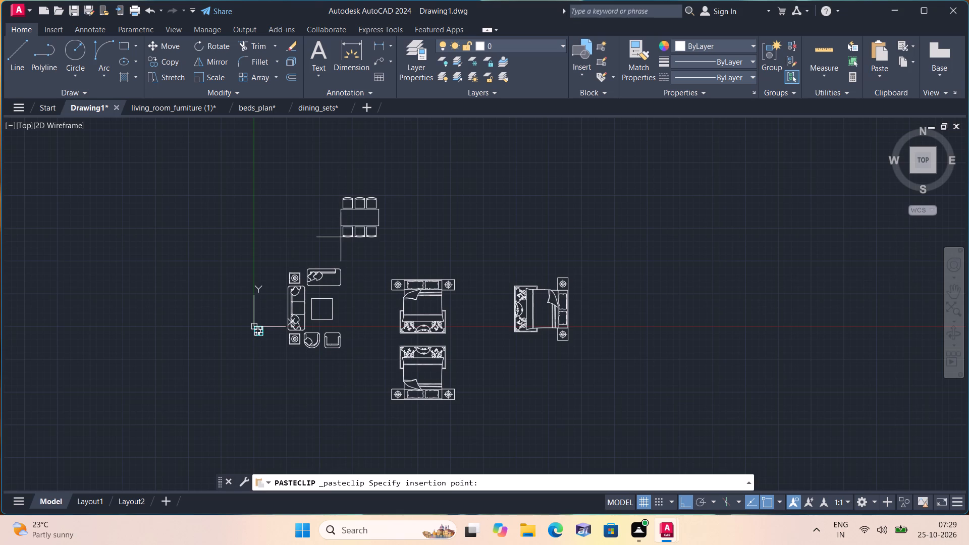
left_click(358, 227)
Rotate the pasted six-chair dining set by 90° about a base point within the table.
scroll(334, 179, "up", 1)
left_click_drag(332, 173, 350, 191)
left_click(450, 276)
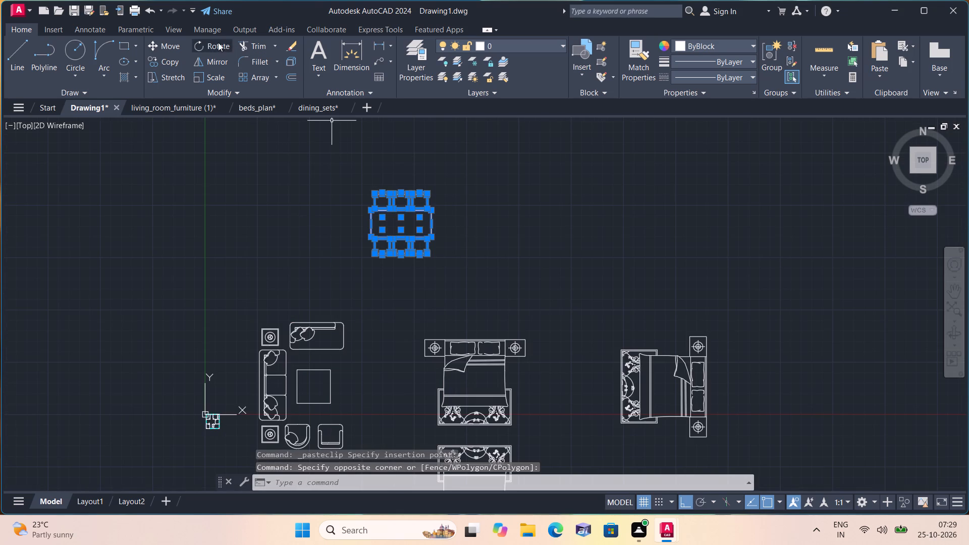
left_click(217, 43)
left_click_drag(413, 237, 412, 231)
left_click(397, 169)
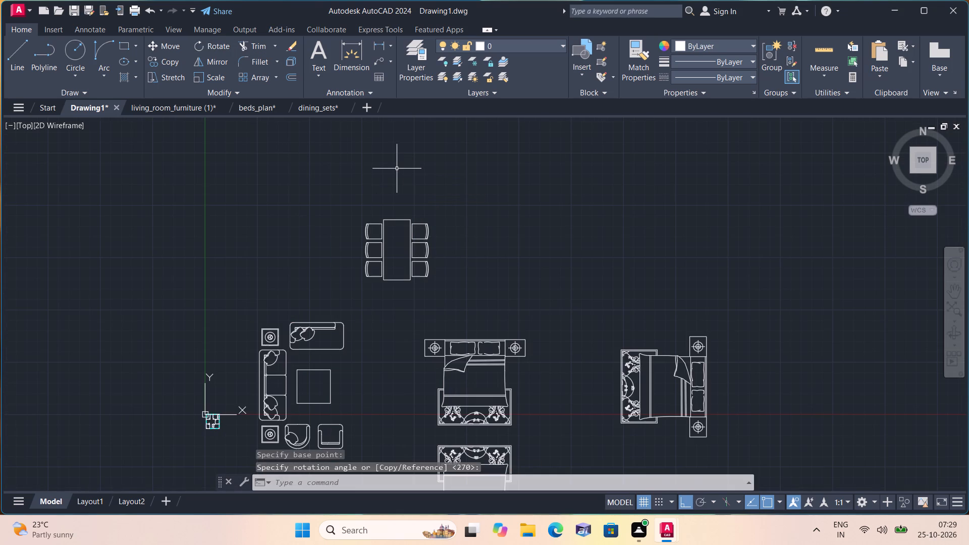
Open mercedes_1.dwg and copy the complete top view of the car, including both side mirrors.
scroll(397, 169, "down", 1)
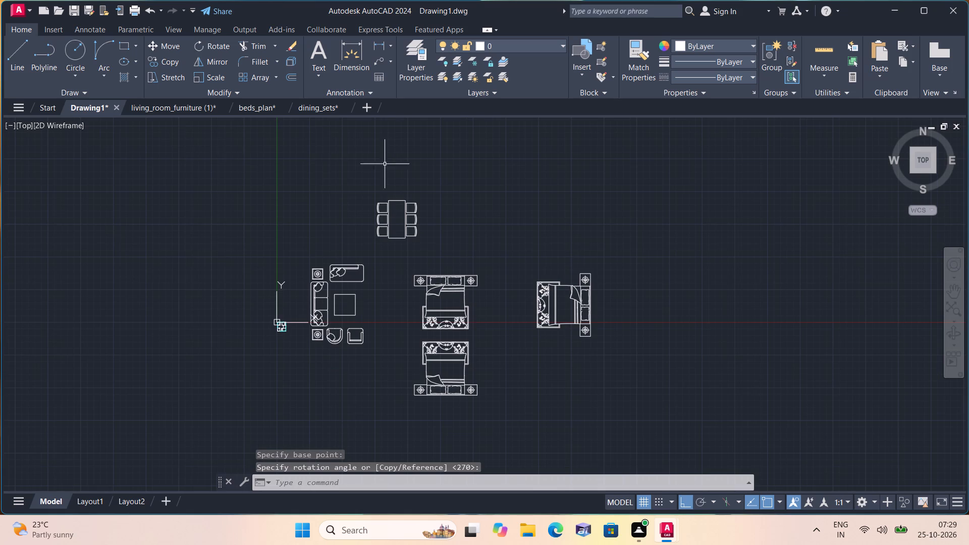
left_click(19, 13)
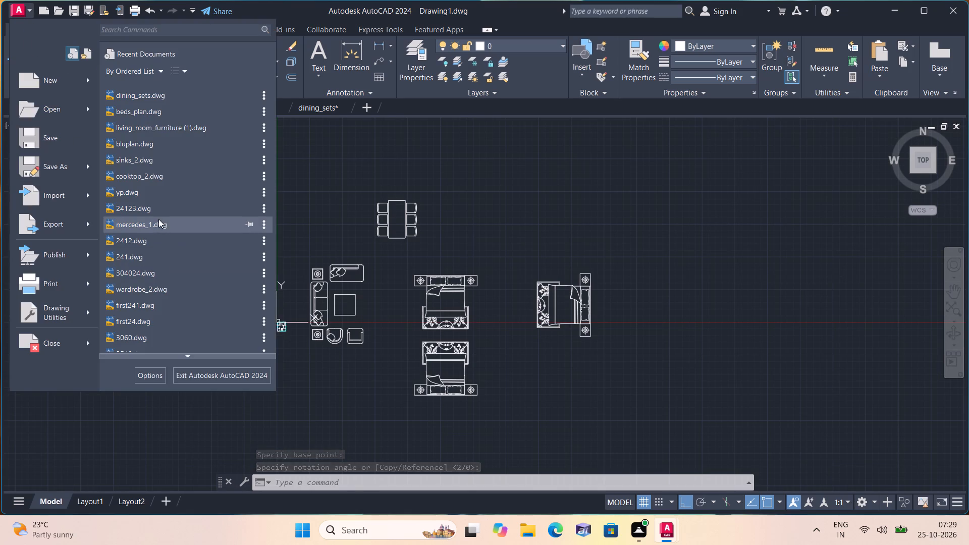
left_click(158, 219)
scroll(344, 287, "down", 1)
scroll(341, 268, "up", 2)
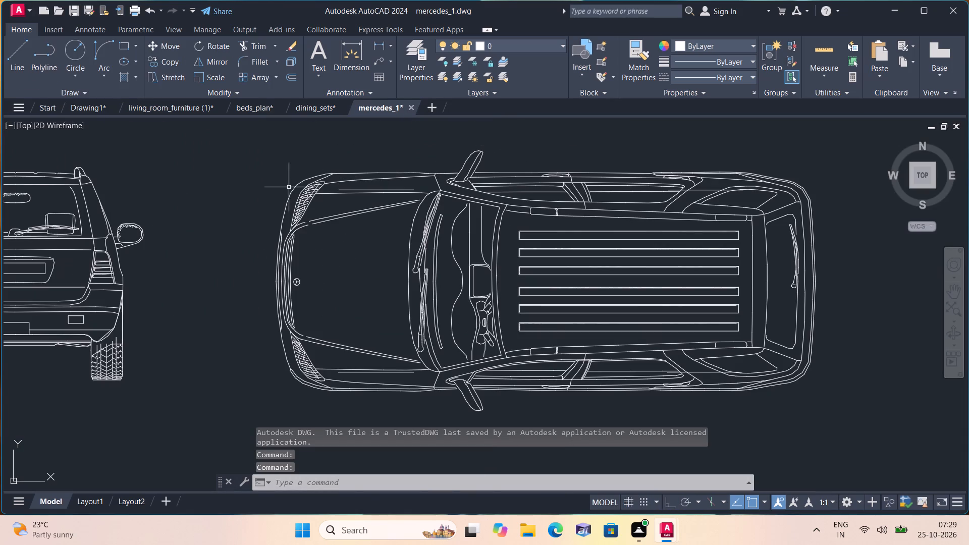
left_click(274, 167)
scroll(407, 250, "down", 1)
left_click(731, 366)
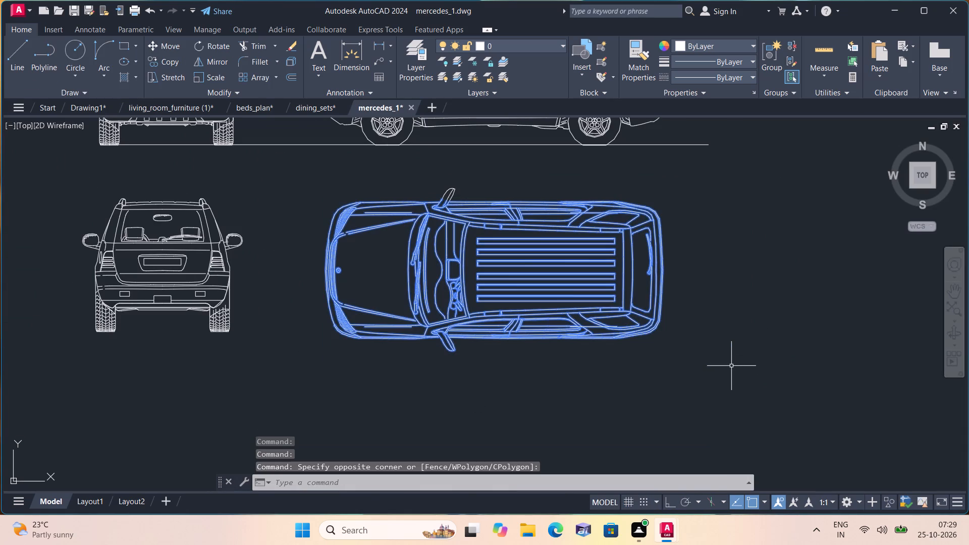
left_click(731, 368)
left_click(278, 179)
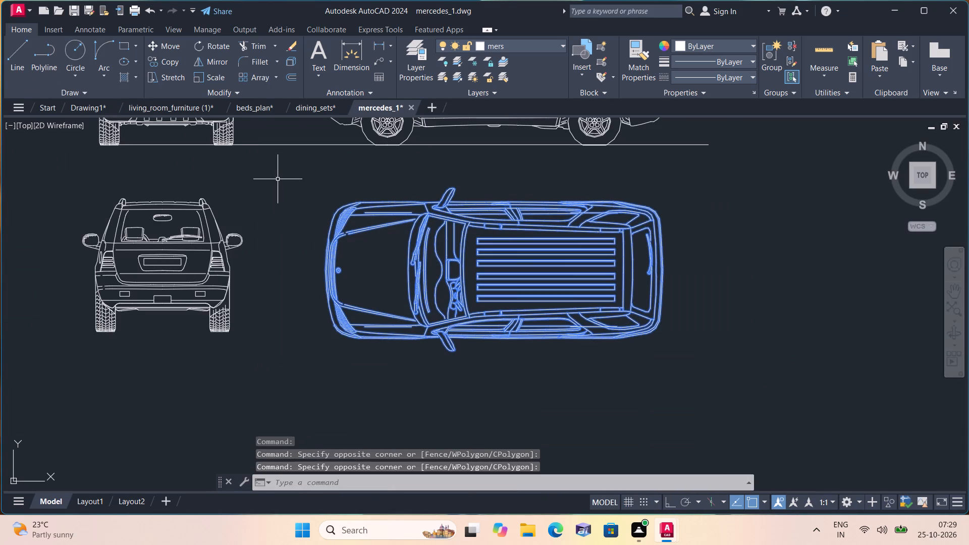
key("ctrl+c")
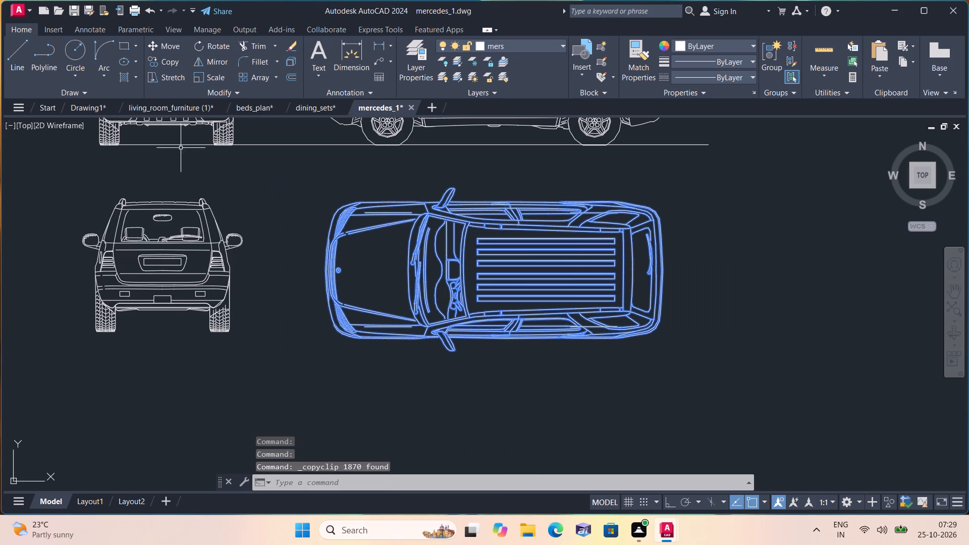
Paste the copied car top view into Drawing1, in the empty space above the rotated bed.
left_click(87, 105)
scroll(84, 115, "down", 2)
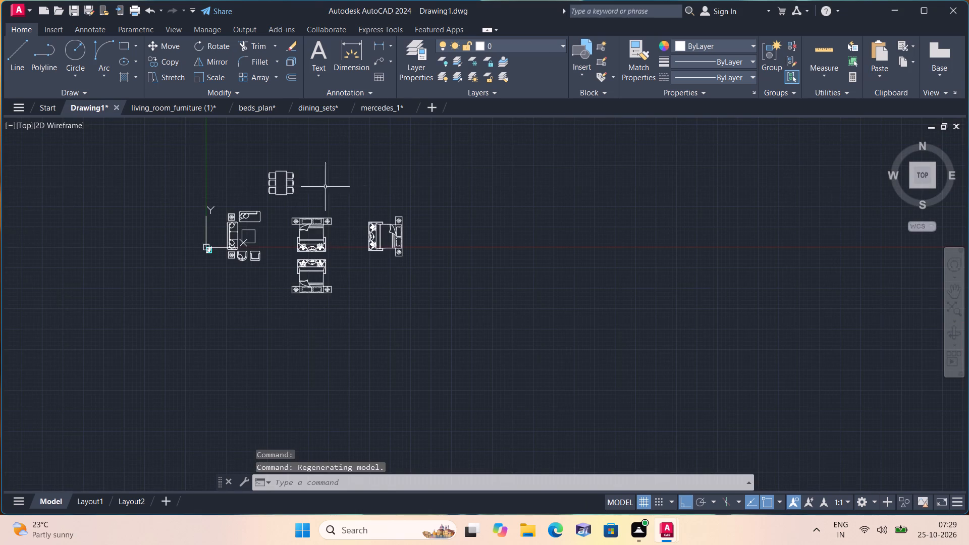
key("ctrl+v")
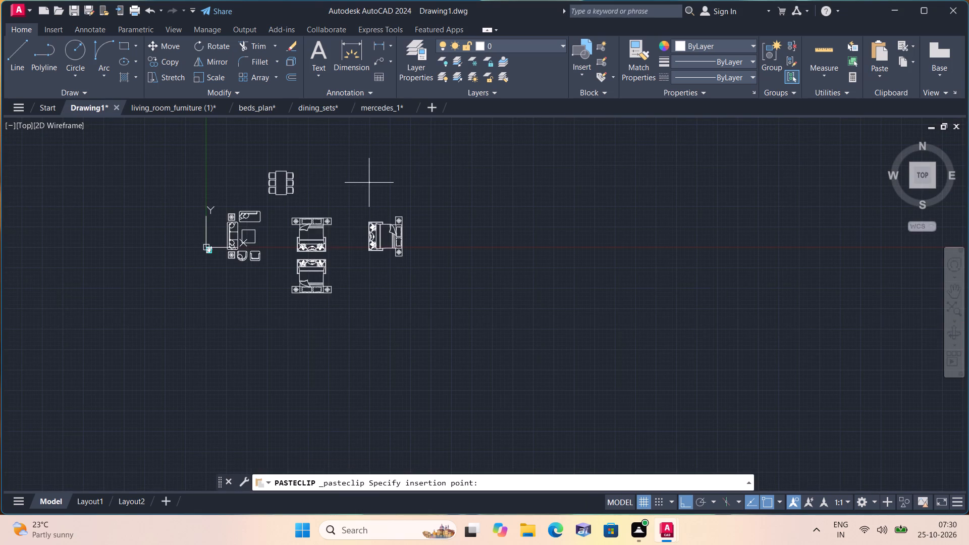
scroll(369, 183, "up", 2)
left_click(345, 182)
Scale up the tiny pasted car freehand from a base point on it, to a size comparable with the furniture.
scroll(335, 191, "up", 1)
left_click(328, 167)
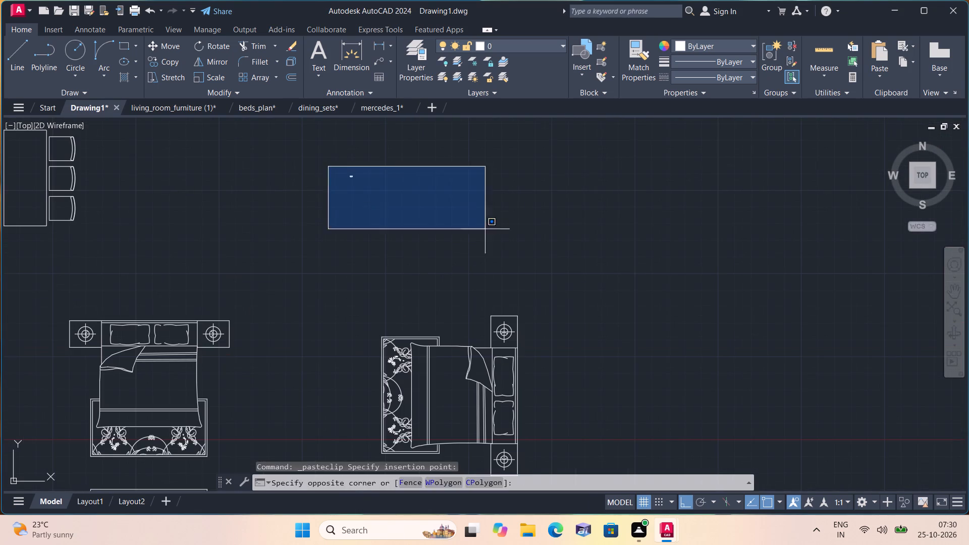
left_click(508, 232)
left_click(216, 73)
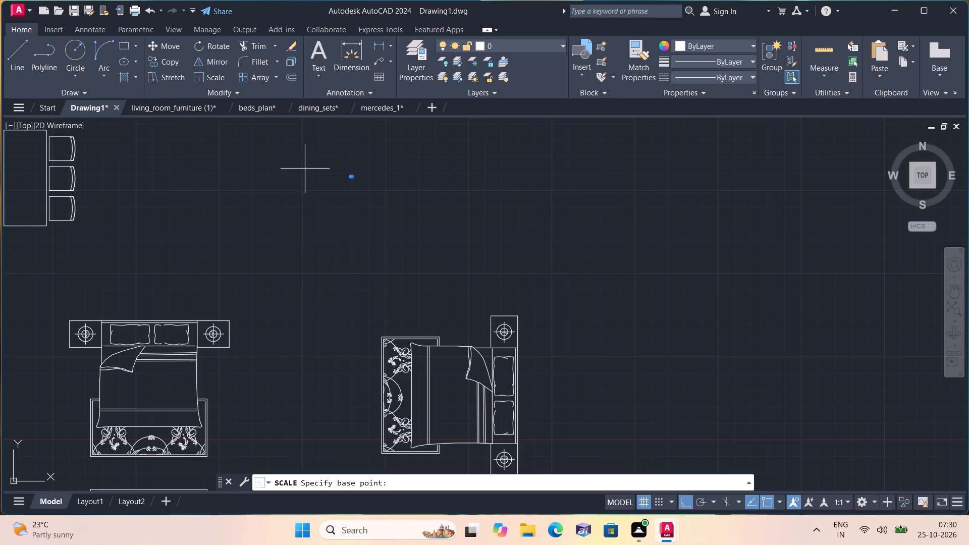
left_click(350, 179)
scroll(343, 191, "down", 1)
left_click(369, 213)
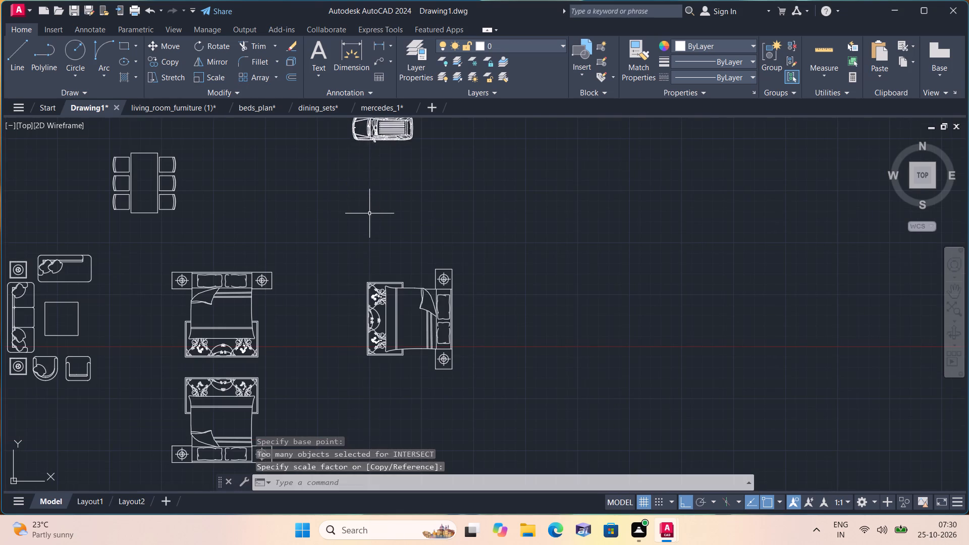
Rotate the enlarged car by 270° about a base point near its rear so its front faces north.
middle_click_drag(267, 151, 284, 231)
scroll(265, 152, "down", 1)
left_click_drag(308, 188, 317, 202)
left_click(457, 251)
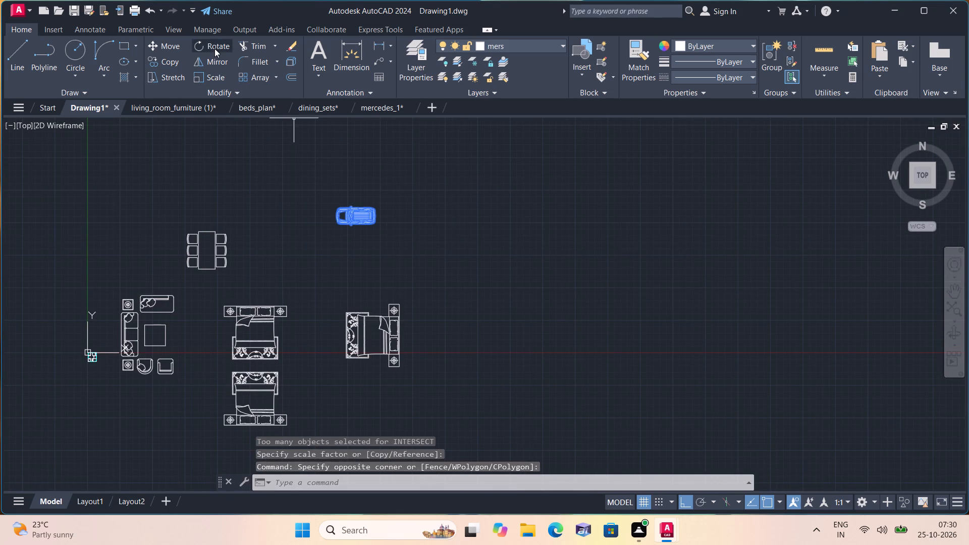
left_click(214, 48)
left_click(369, 209)
left_click(361, 266)
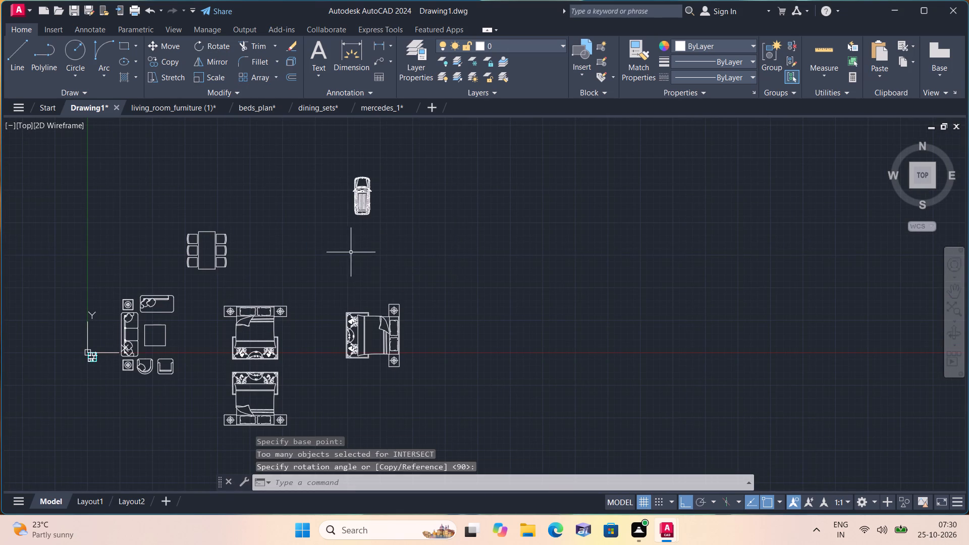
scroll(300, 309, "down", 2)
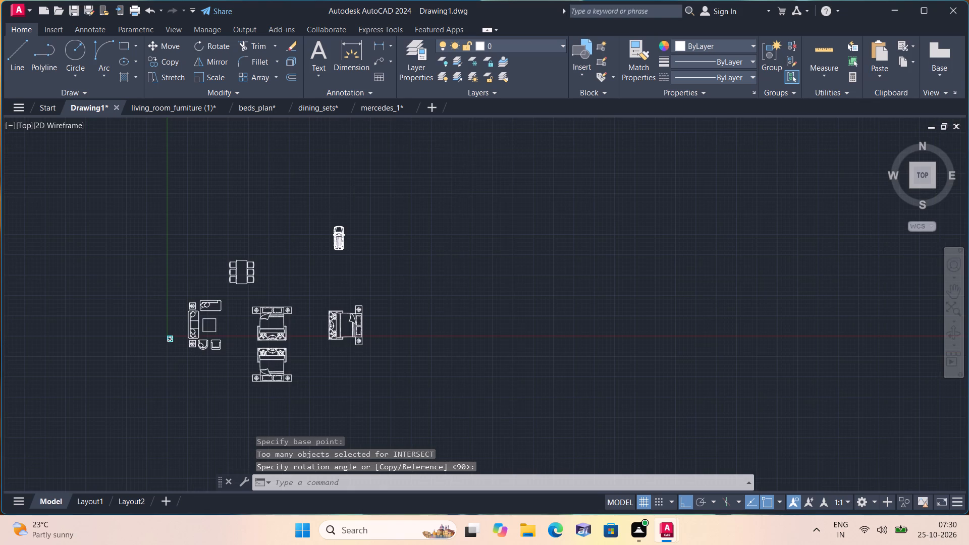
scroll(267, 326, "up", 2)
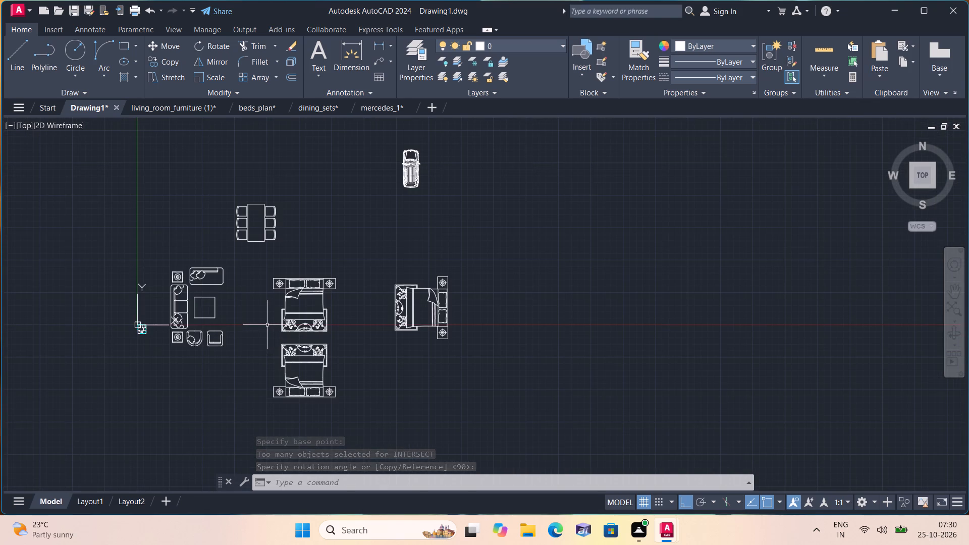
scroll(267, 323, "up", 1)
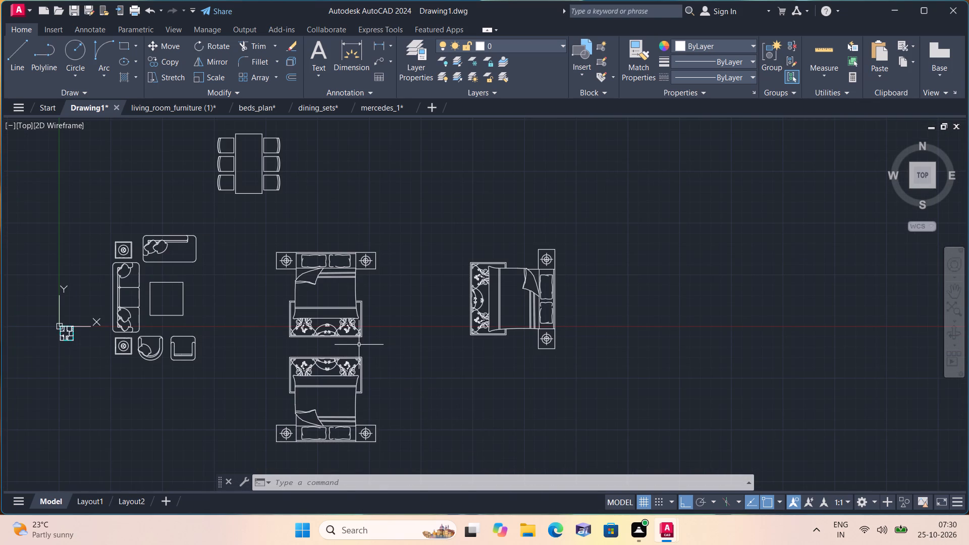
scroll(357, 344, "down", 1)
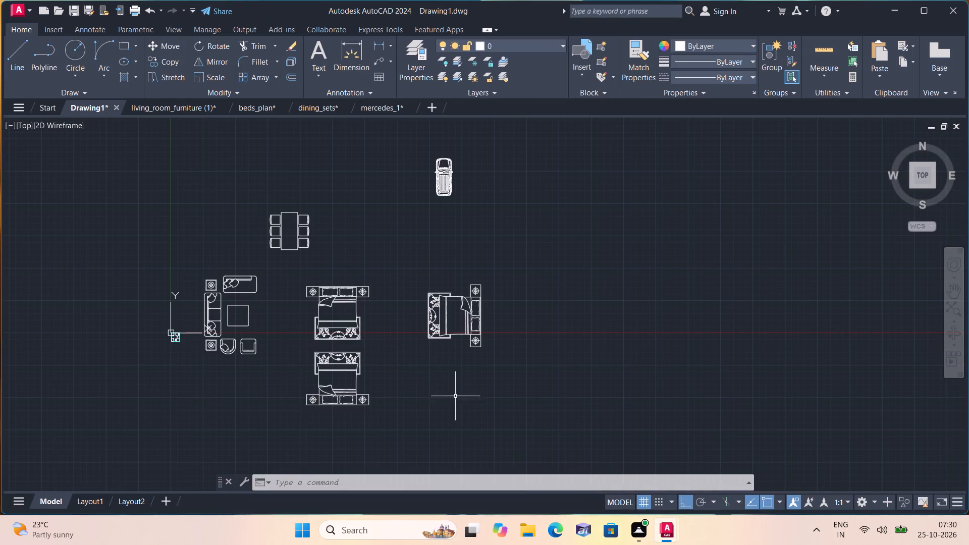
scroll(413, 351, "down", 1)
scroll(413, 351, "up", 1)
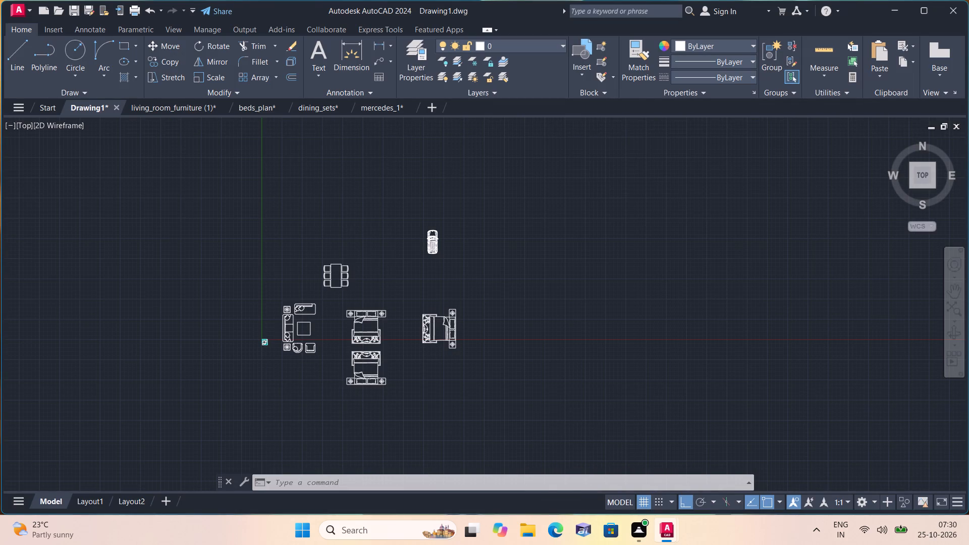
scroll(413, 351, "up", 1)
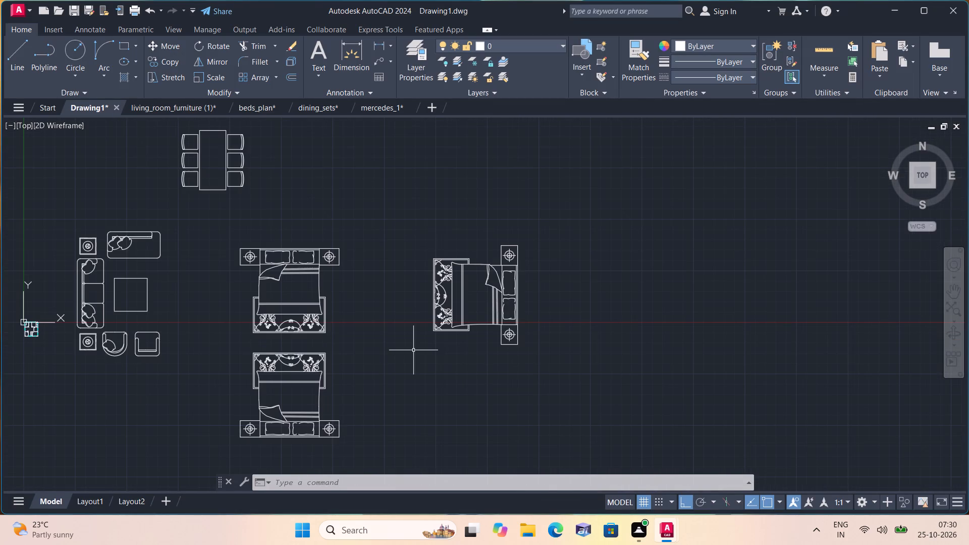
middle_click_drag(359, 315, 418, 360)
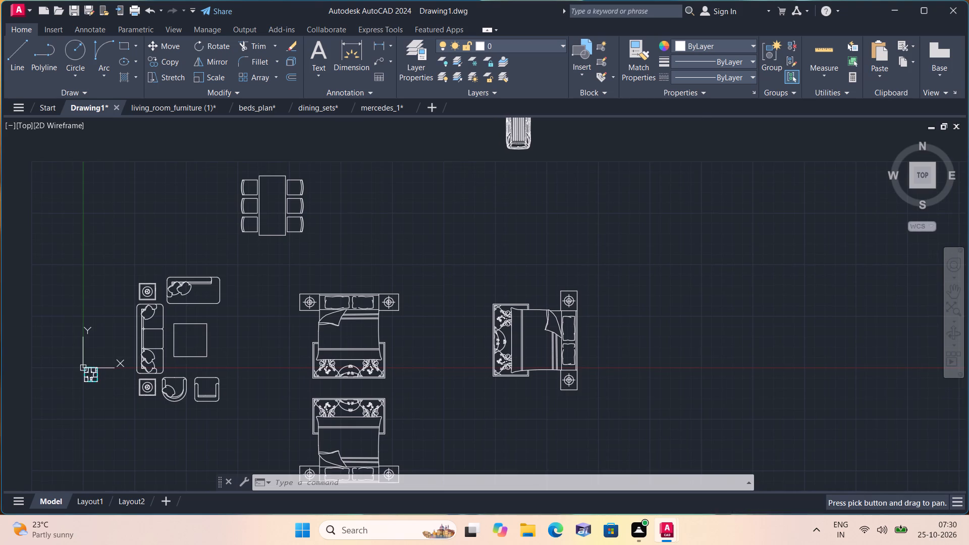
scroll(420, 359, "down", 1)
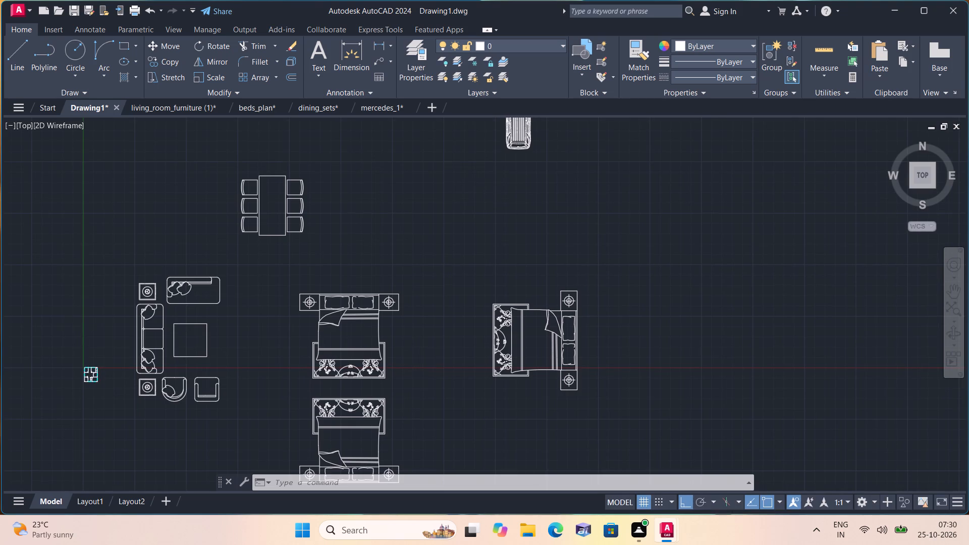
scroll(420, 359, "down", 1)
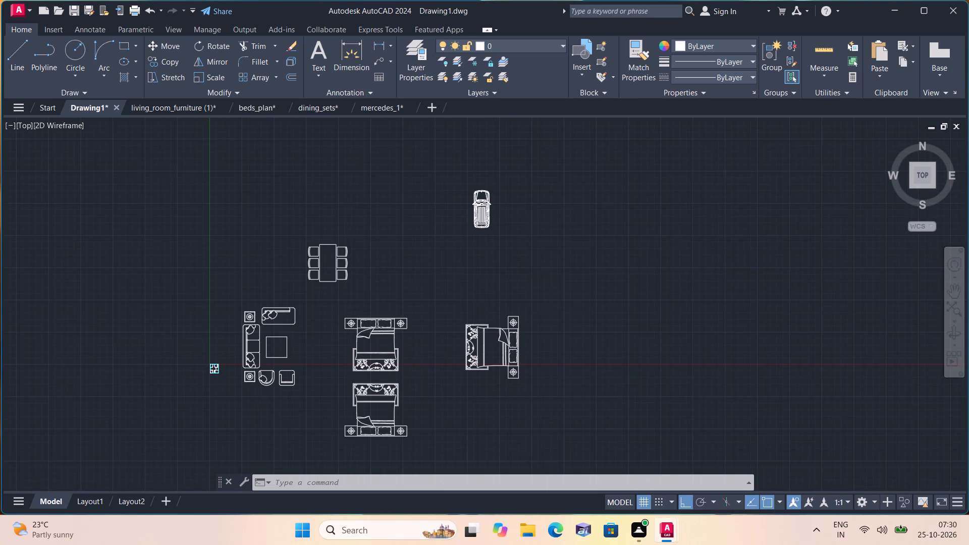
Open sinks_2.dwg and copy the double-bowl sink with the central faucet from the lowest row.
left_click(21, 5)
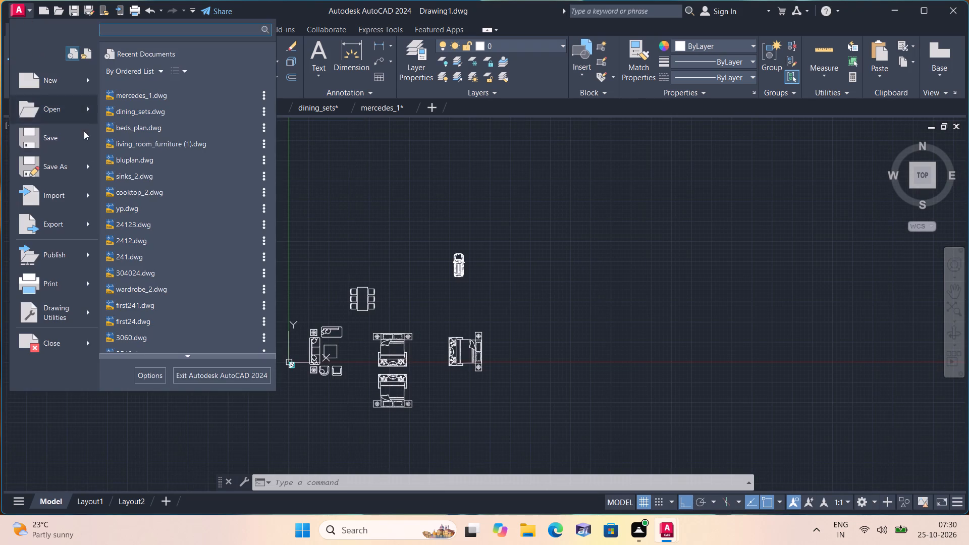
left_click(128, 176)
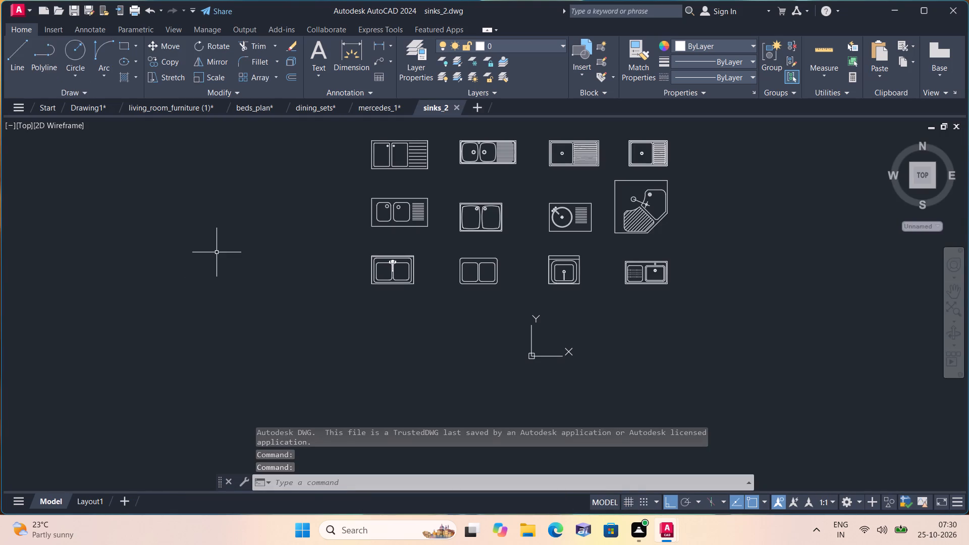
scroll(217, 252, "down", 1)
scroll(304, 261, "up", 2)
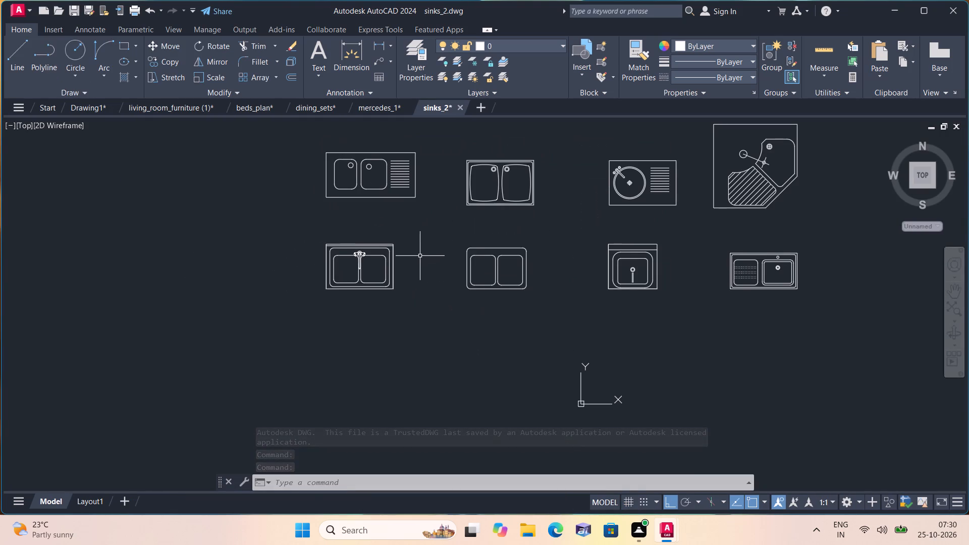
middle_click_drag(417, 256, 381, 293)
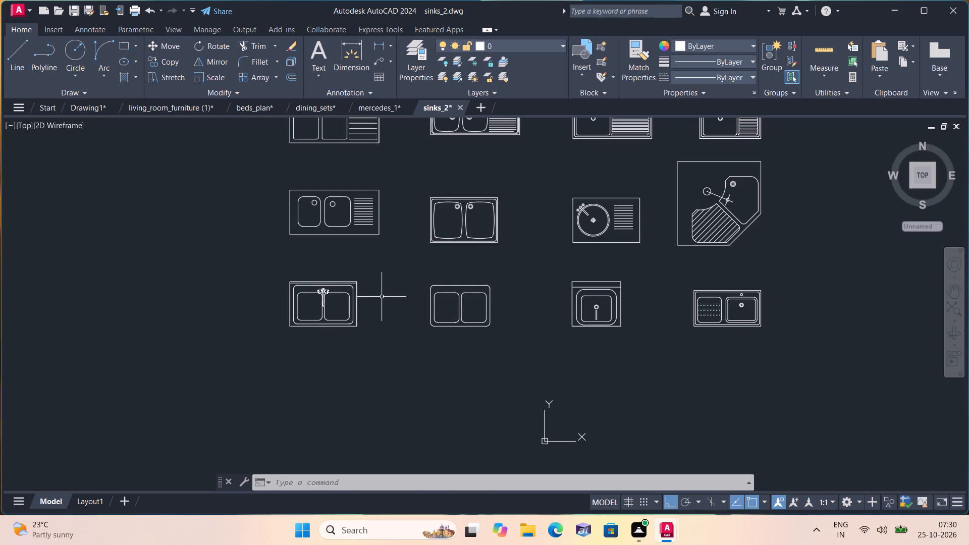
left_click(372, 308)
left_click(301, 286)
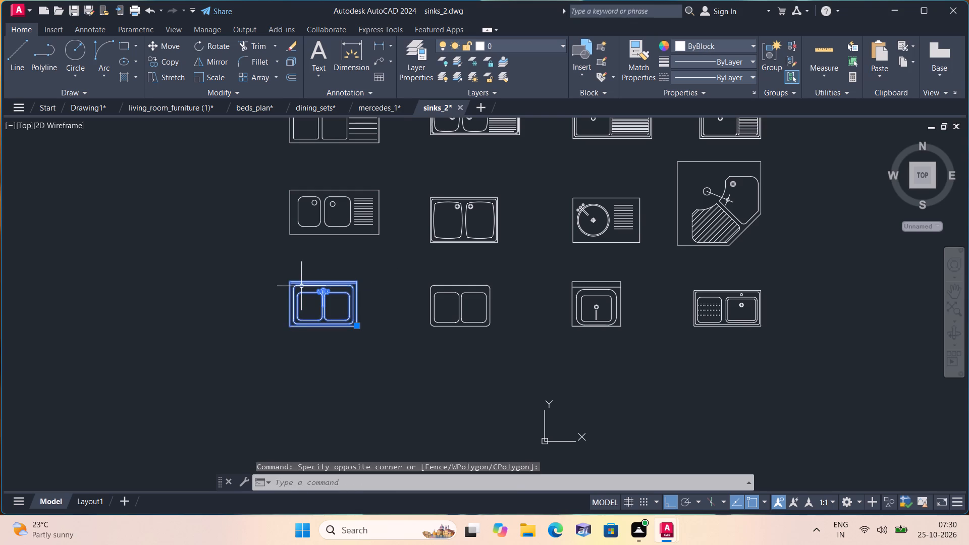
key("ctrl+c")
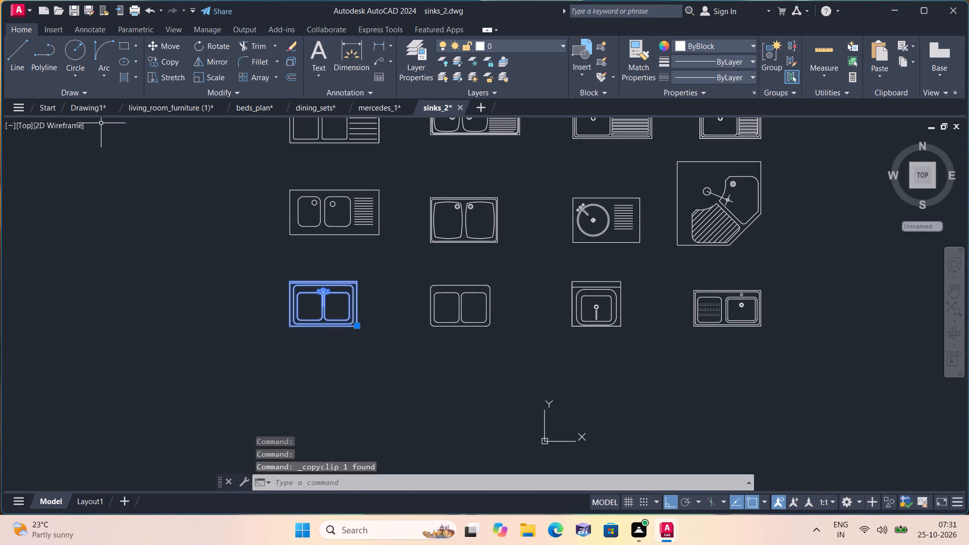
Paste the copied sink into Drawing1, in the empty space northwest of the dining set.
left_click(87, 105)
scroll(125, 146, "down", 1)
scroll(247, 210, "up", 1)
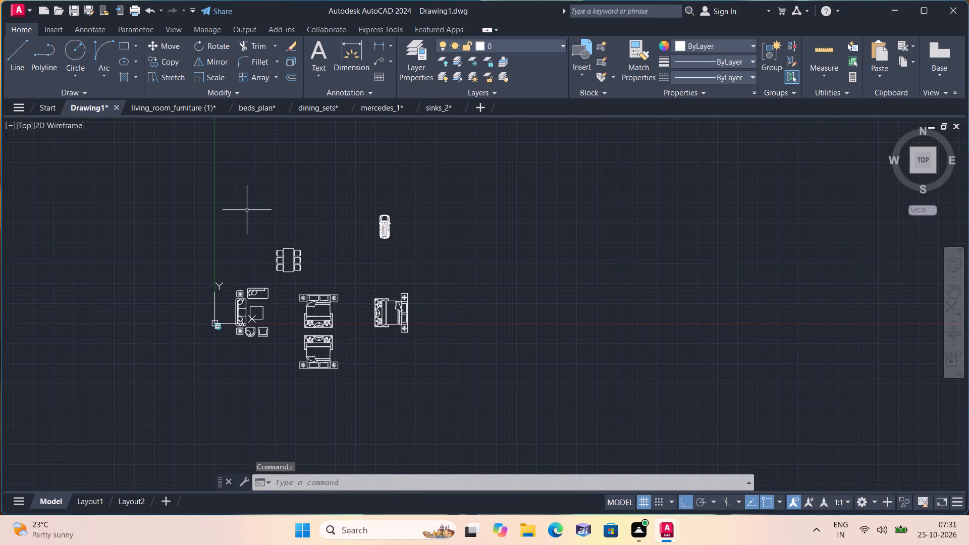
key("ctrl+v")
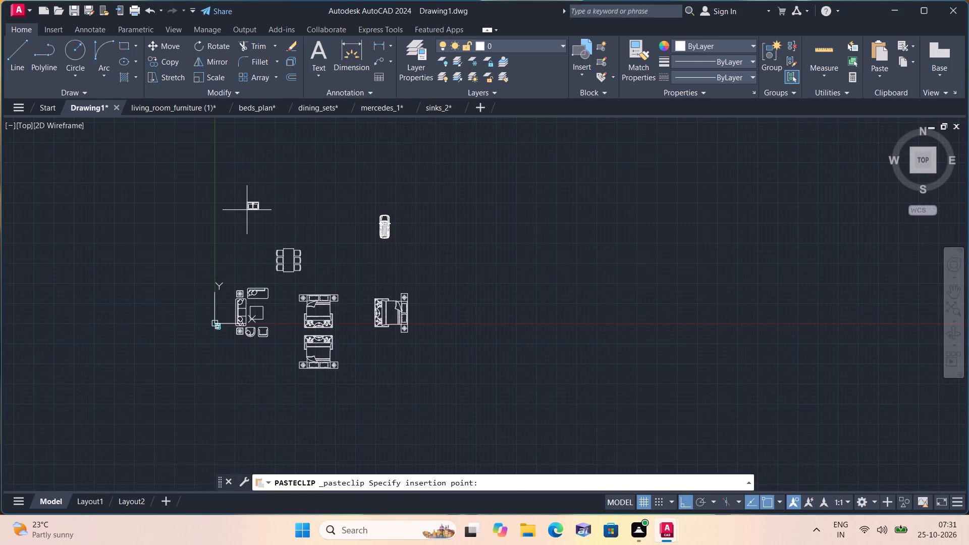
scroll(244, 208, "up", 1)
left_click(241, 253)
Rotate the pasted sink 90° counter-clockwise about a base point just below it, so its faucet side faces west.
scroll(260, 257, "up", 2)
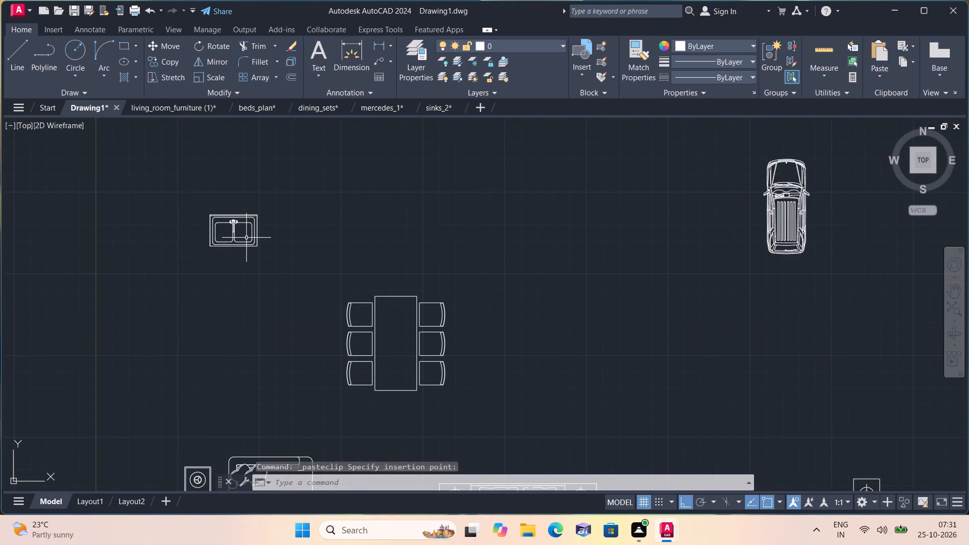
left_click(246, 238)
left_click(243, 251)
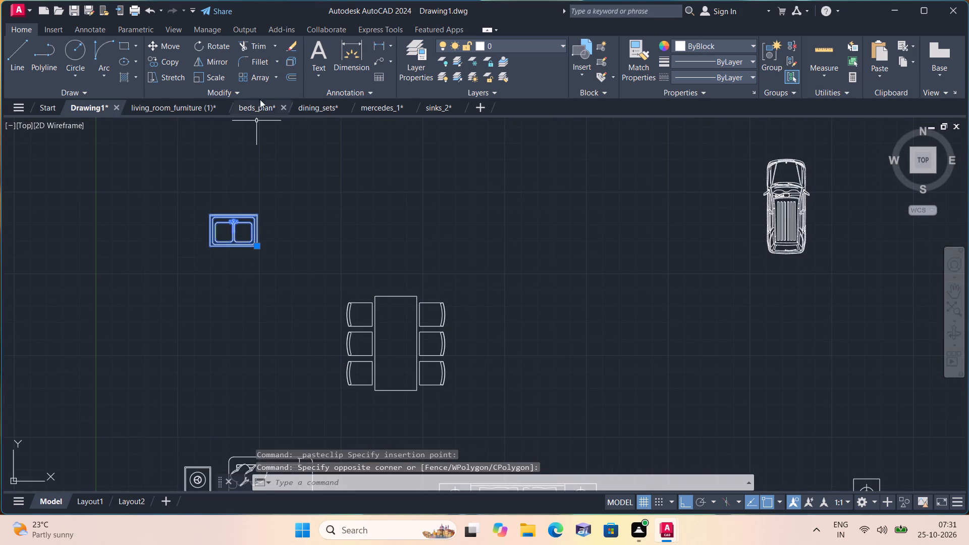
left_click(217, 45)
left_click(247, 266)
left_click(254, 201)
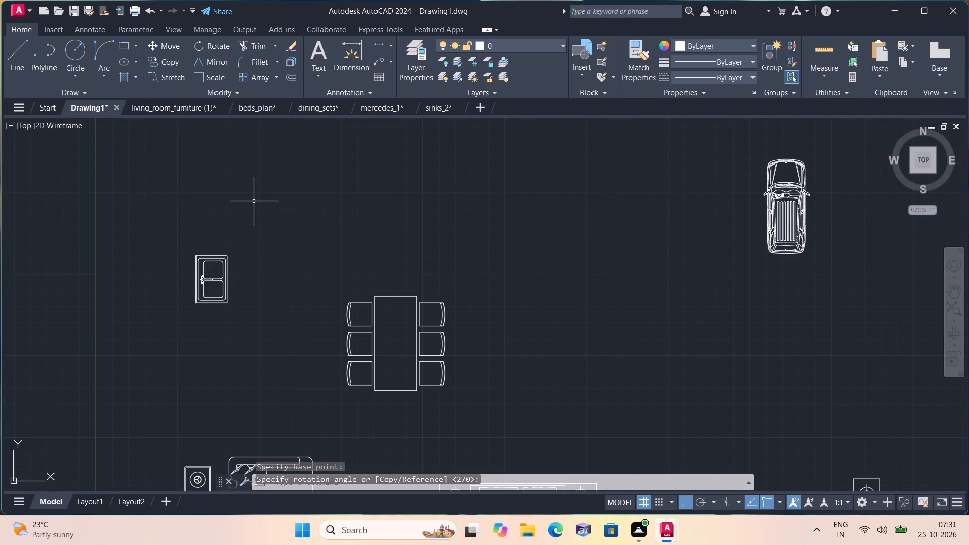
Scale down the whole six-chair dining set freehand from the centre of its table, to less than the sink's size.
scroll(254, 201, "down", 1)
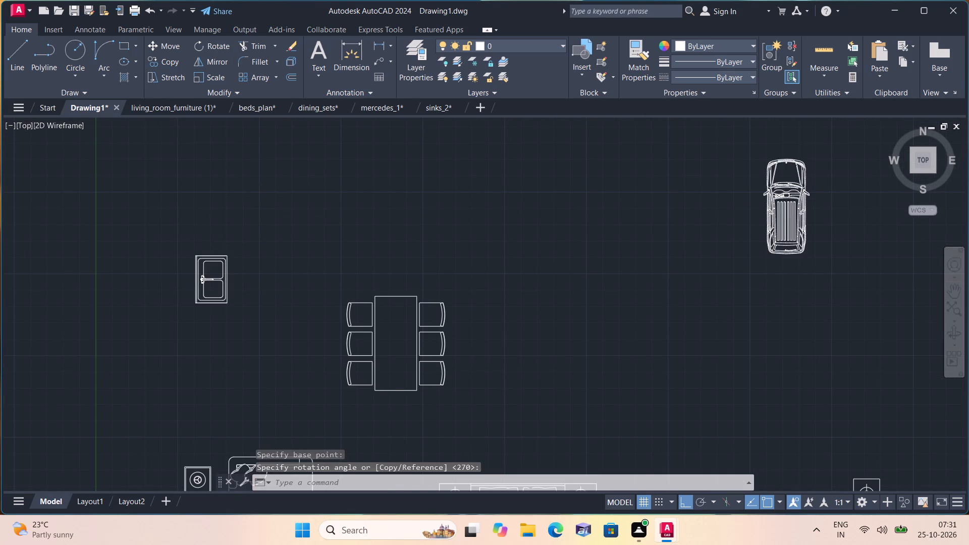
scroll(254, 201, "down", 1)
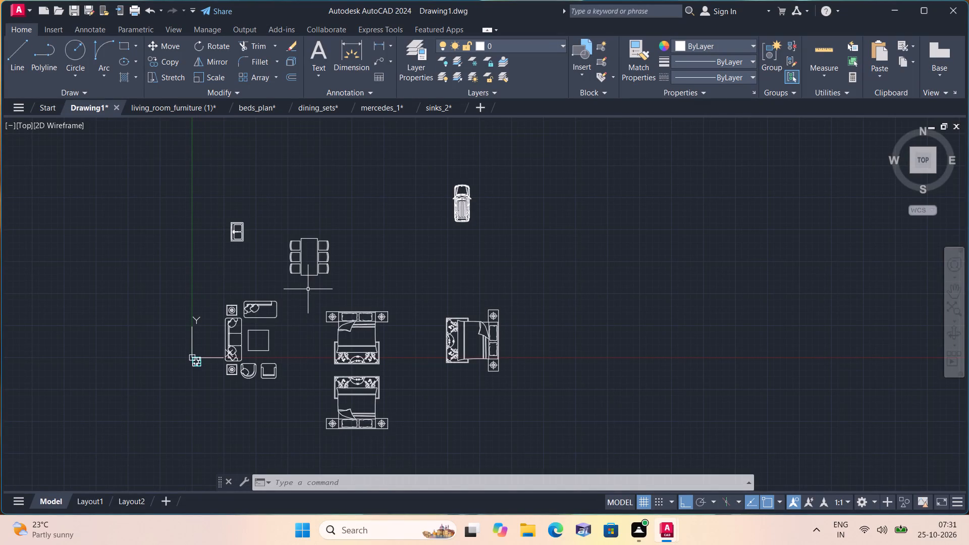
scroll(290, 259, "up", 1)
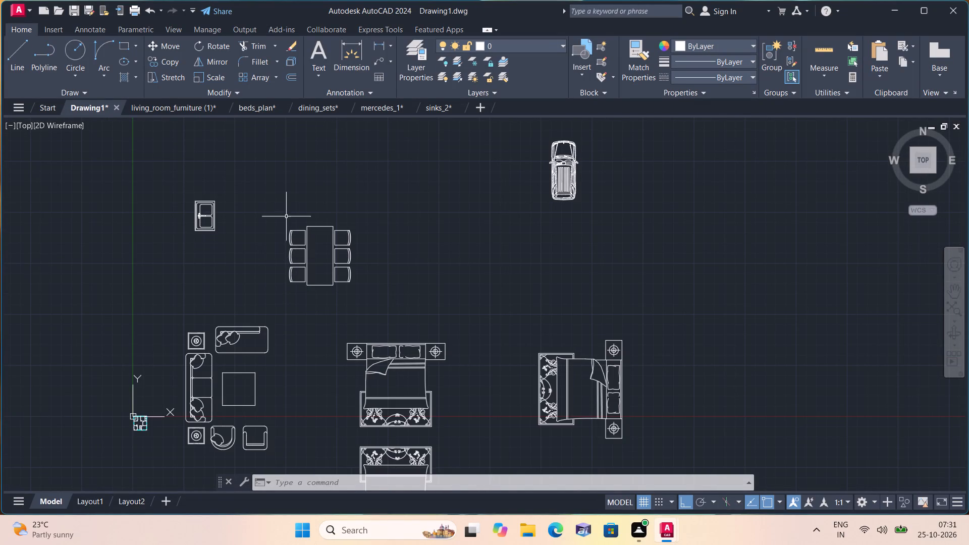
left_click_drag(263, 212, 268, 220)
left_click(381, 300)
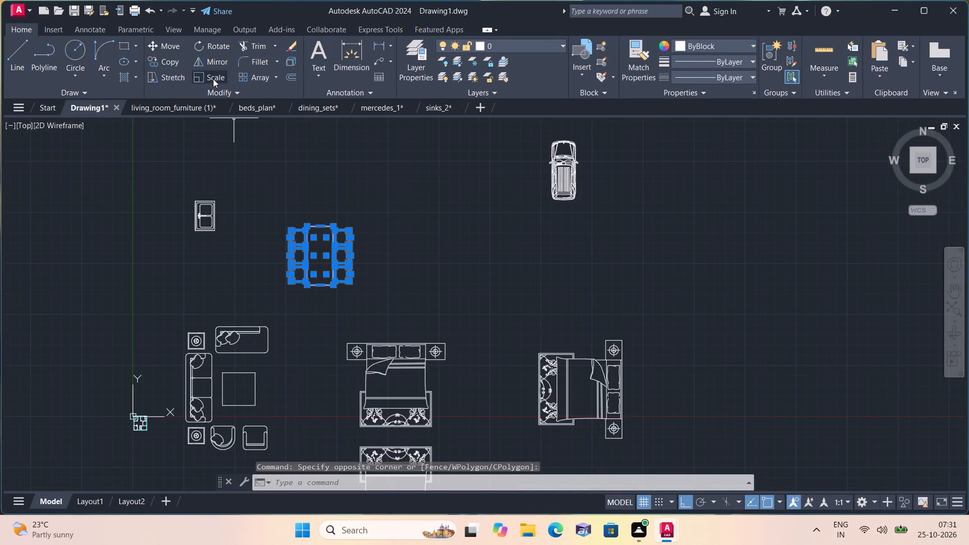
left_click(213, 76)
left_click(319, 256)
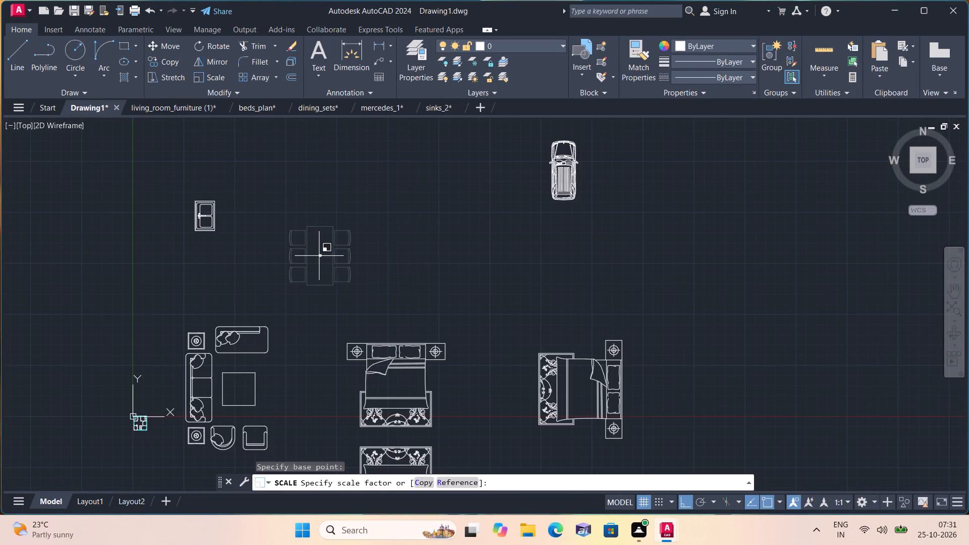
left_click(319, 261)
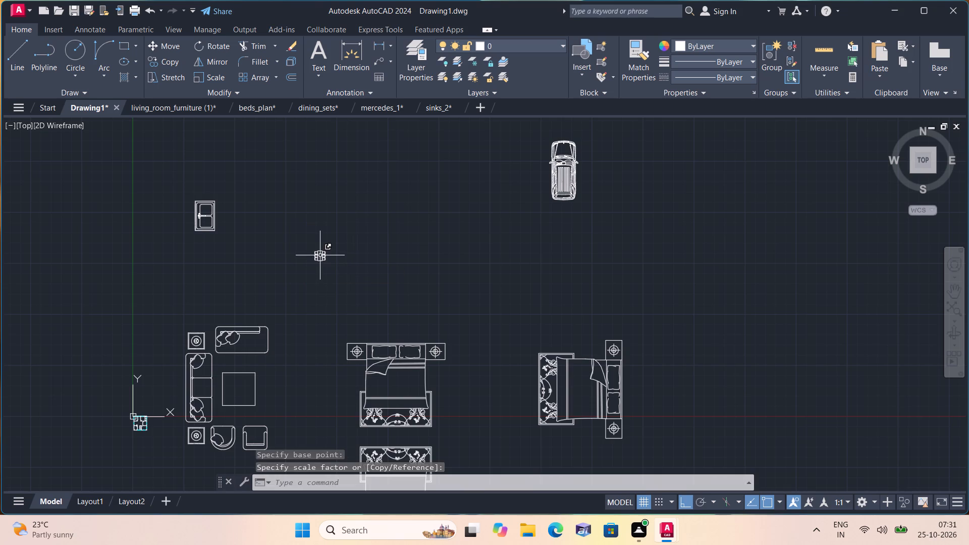
scroll(318, 260, "up", 1)
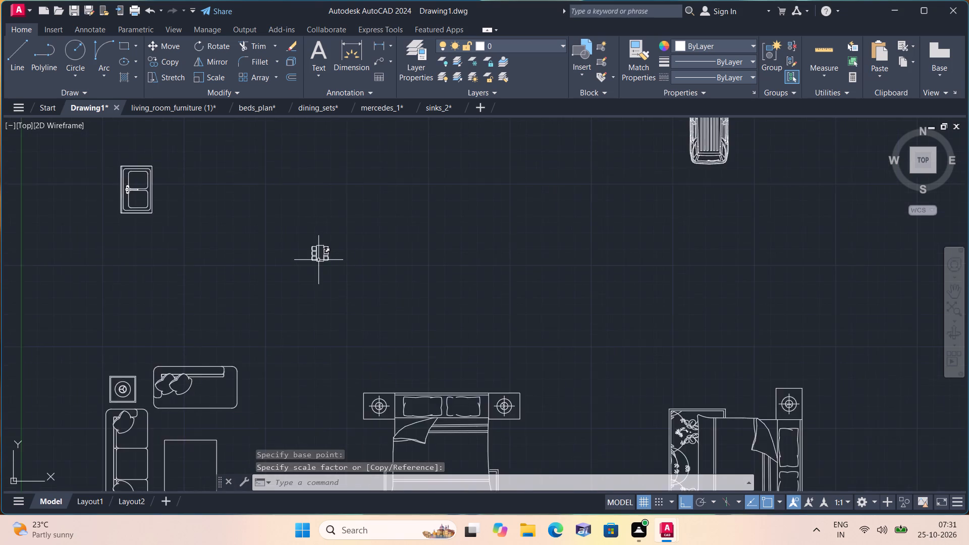
scroll(318, 260, "up", 1)
scroll(318, 262, "down", 1)
middle_click_drag(371, 321, 394, 279)
scroll(370, 320, "down", 1)
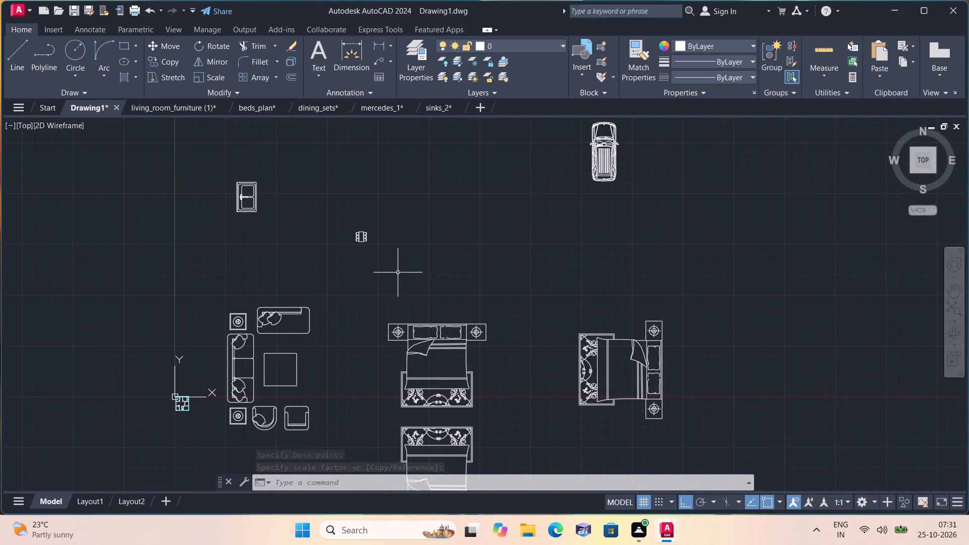
Open cooktop_2.dwg and copy the plain rectangular two-burner cooktop with three-pronged burners and two round knobs.
left_click(19, 7)
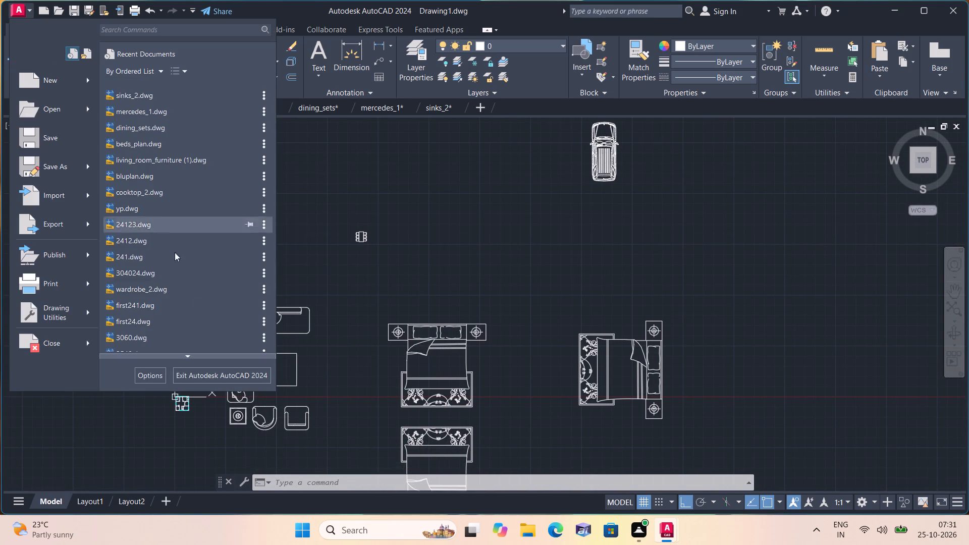
left_click(172, 190)
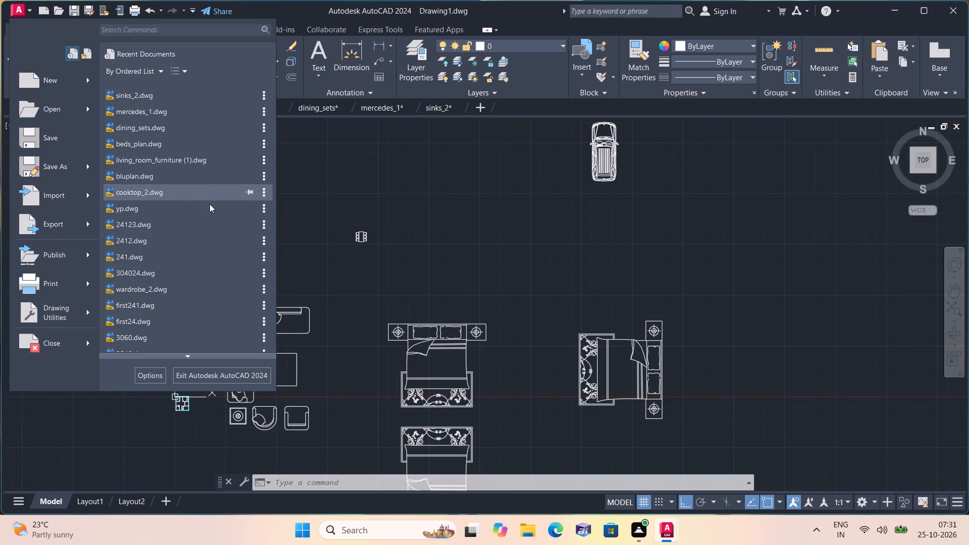
left_click(494, 295)
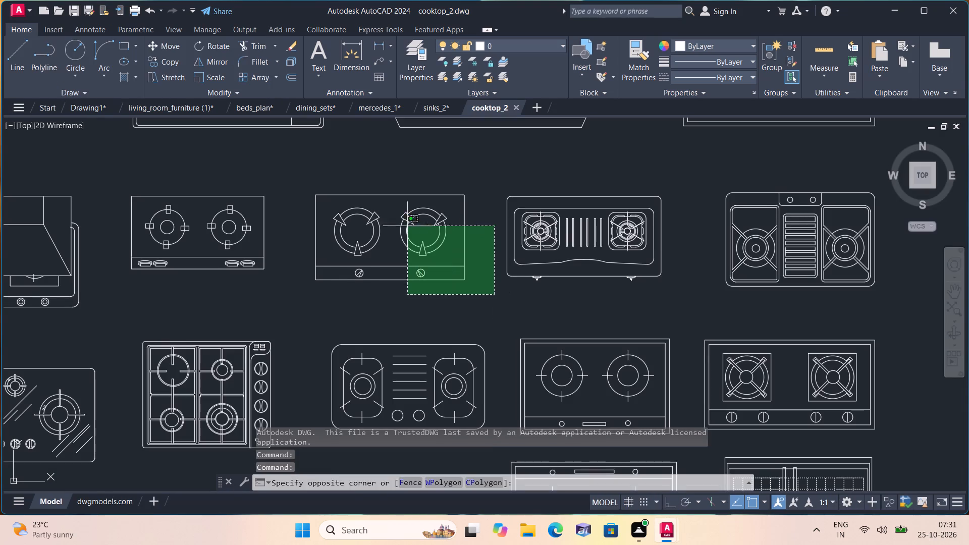
left_click(300, 165)
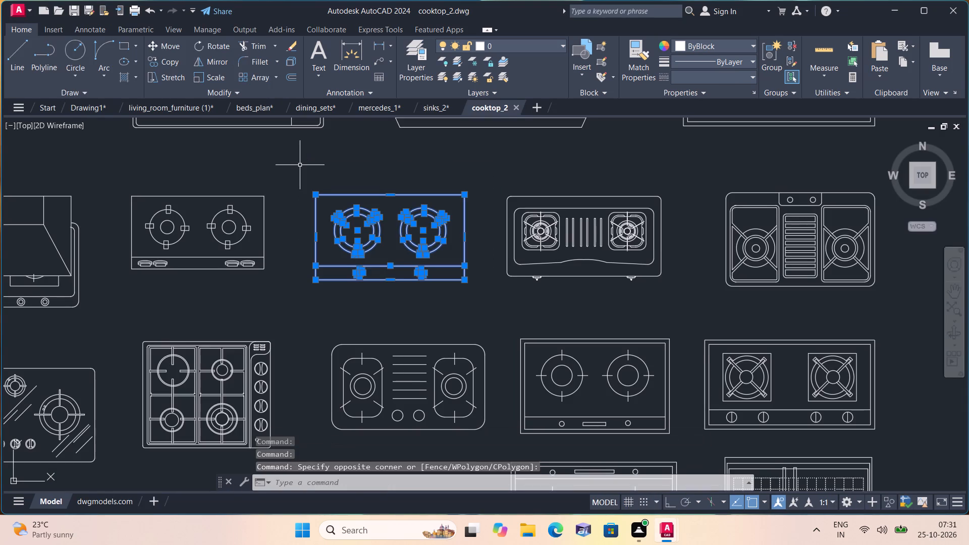
key("ctrl+c")
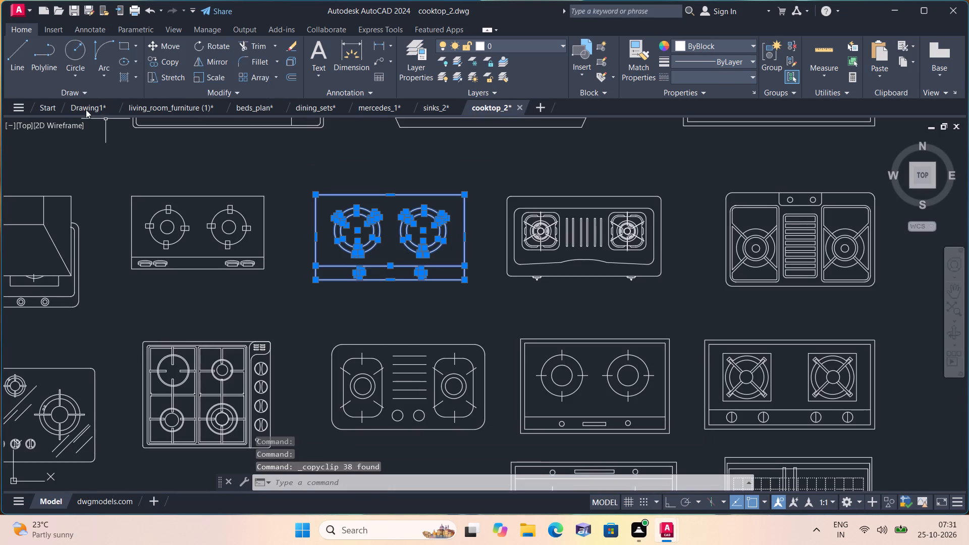
Paste the copied cooktop into Drawing1, just east of the reduced dining set and above the upper bed.
left_click(86, 110)
scroll(120, 143, "down", 2)
scroll(261, 171, "up", 2)
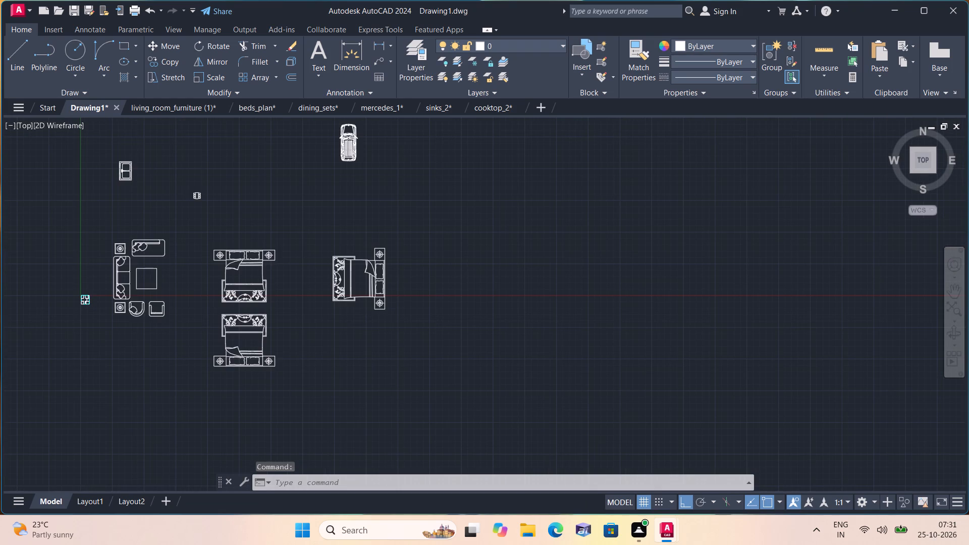
key("ctrl+v")
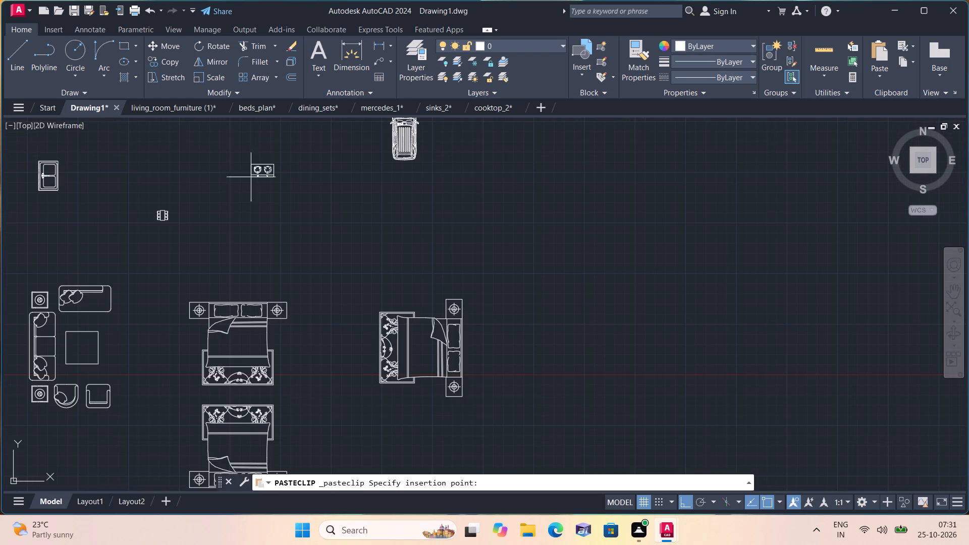
left_click(225, 239)
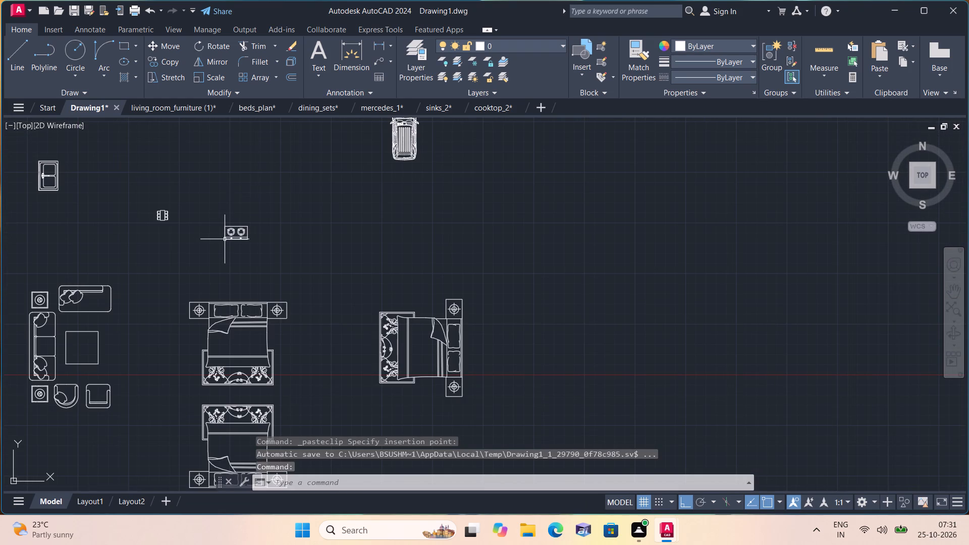
Draw a horizontal line wall to wall across the narrow stair bay west of the two small stacked rooms, about level with the upper room's middle.
scroll(225, 239, "down", 1)
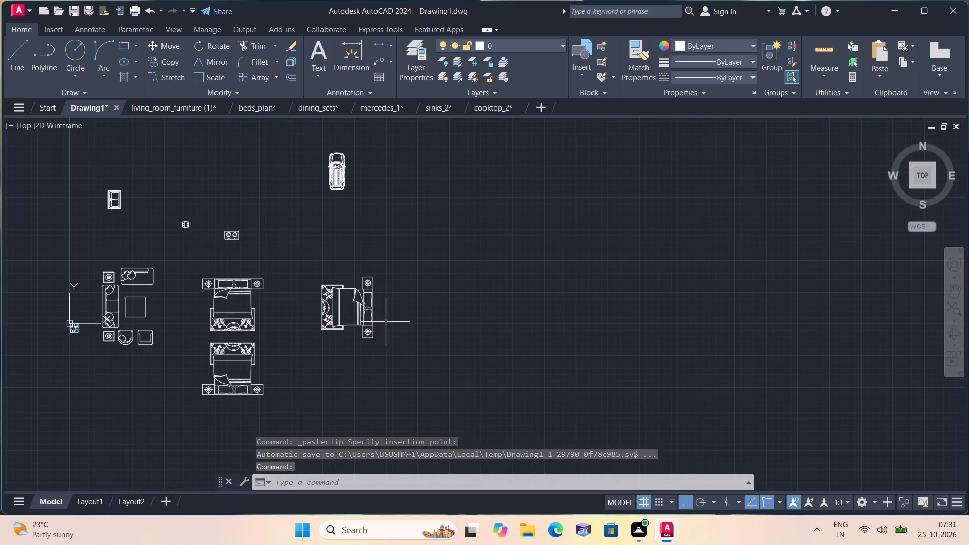
middle_click_drag(380, 318, 397, 253)
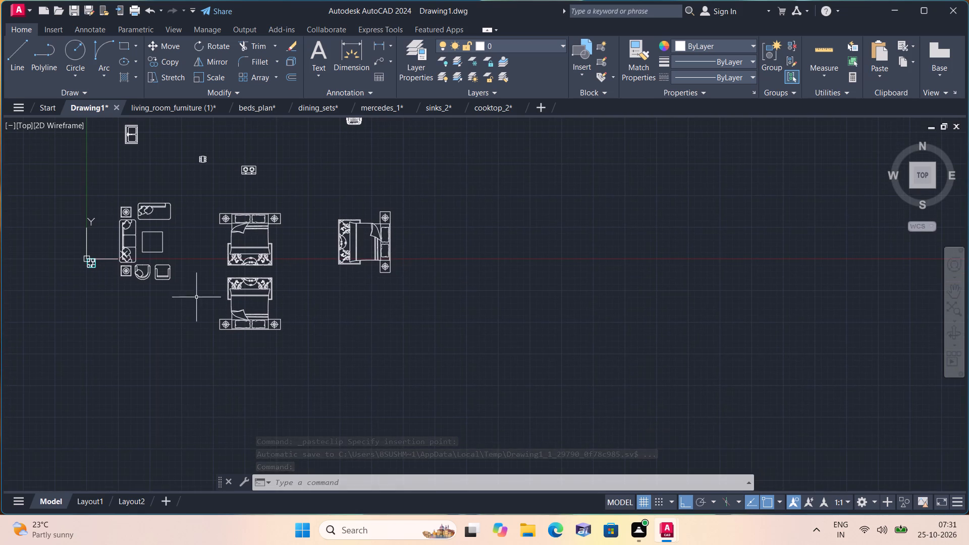
scroll(119, 262, "up", 1)
scroll(58, 255, "up", 2)
scroll(112, 297, "up", 2)
scroll(73, 278, "up", 4)
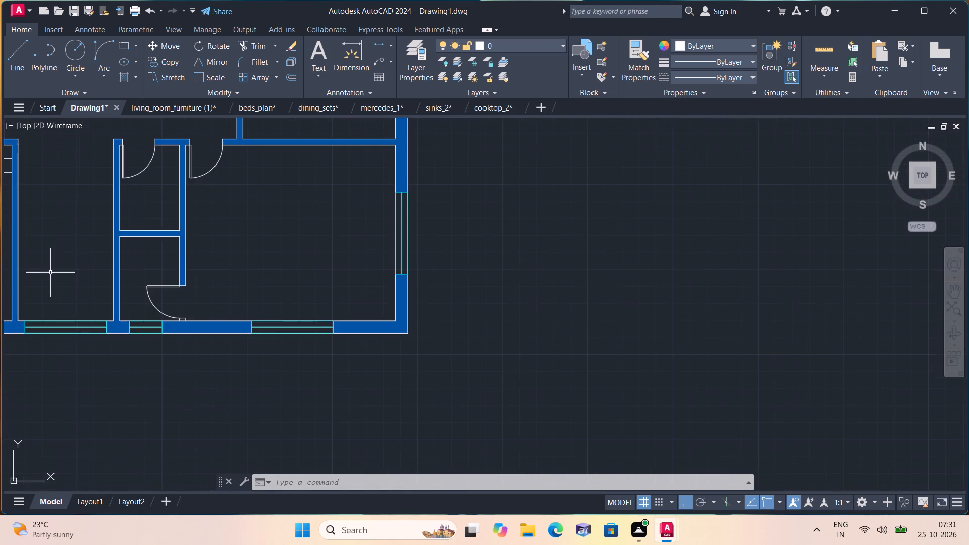
middle_click_drag(50, 272, 302, 317)
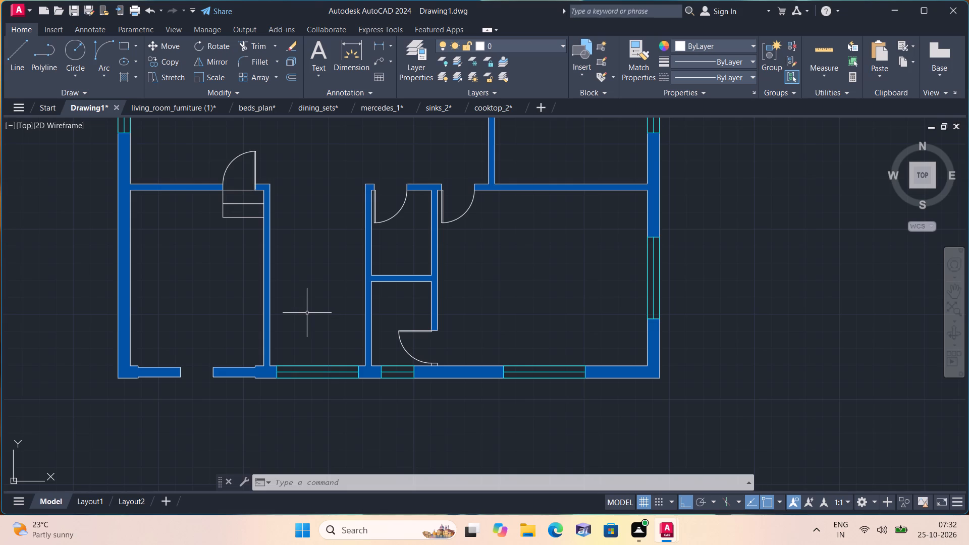
type("l")
key("space")
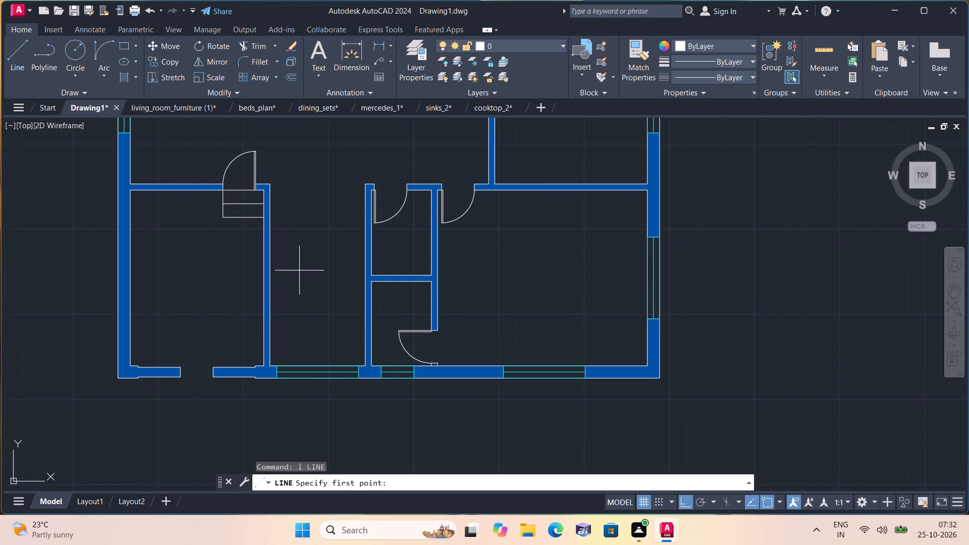
left_click(274, 234)
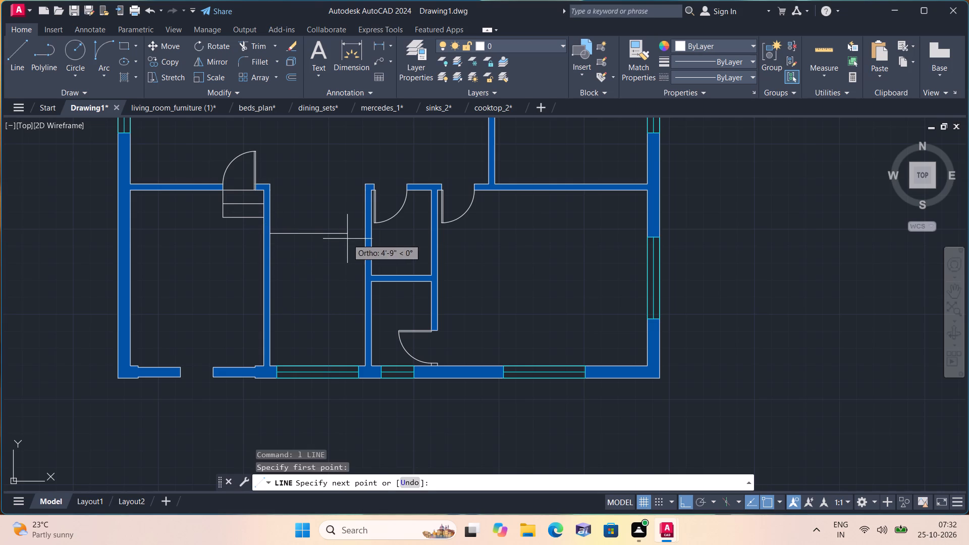
left_click(363, 234)
key("space")
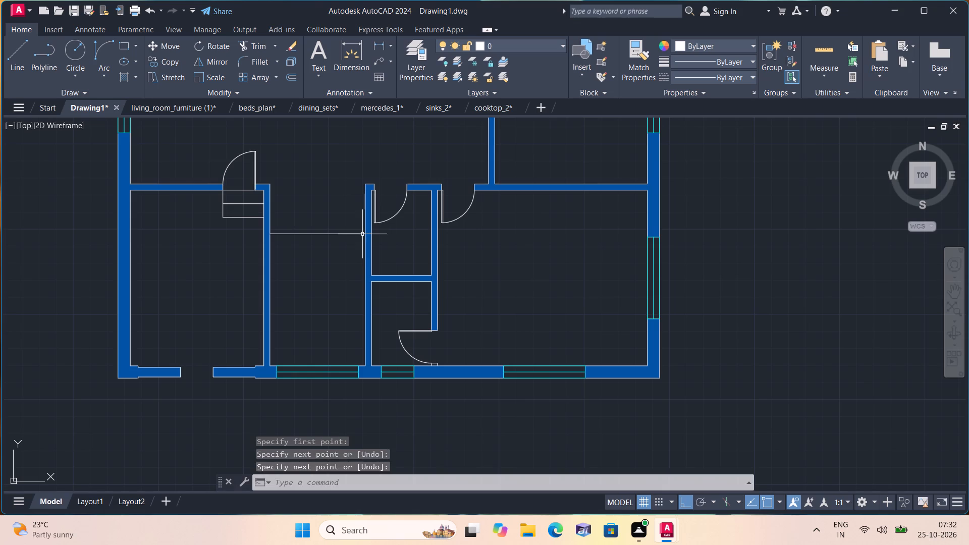
Offset the stair line southward at 10" spacing, seven times in succession, to form the lower treads.
type("off")
key("space")
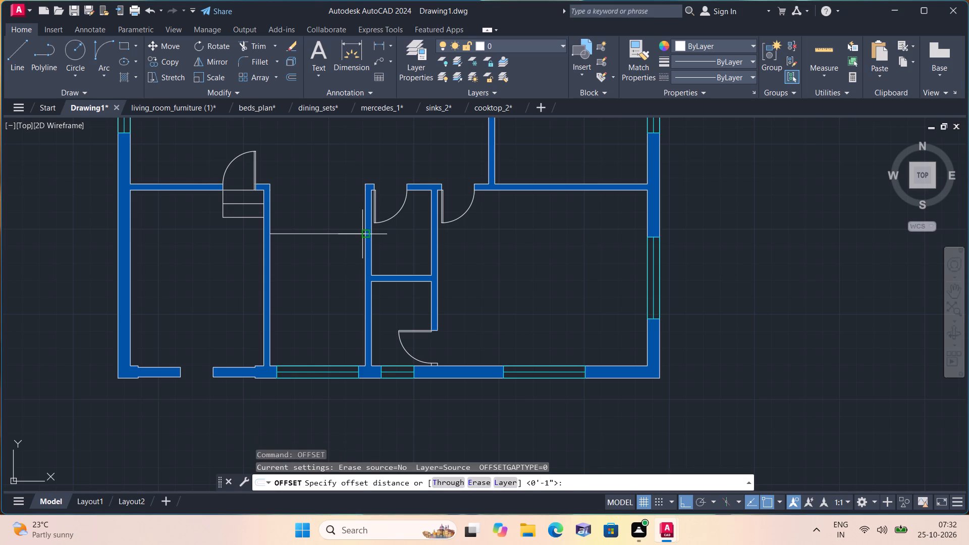
type("10\"")
key("space")
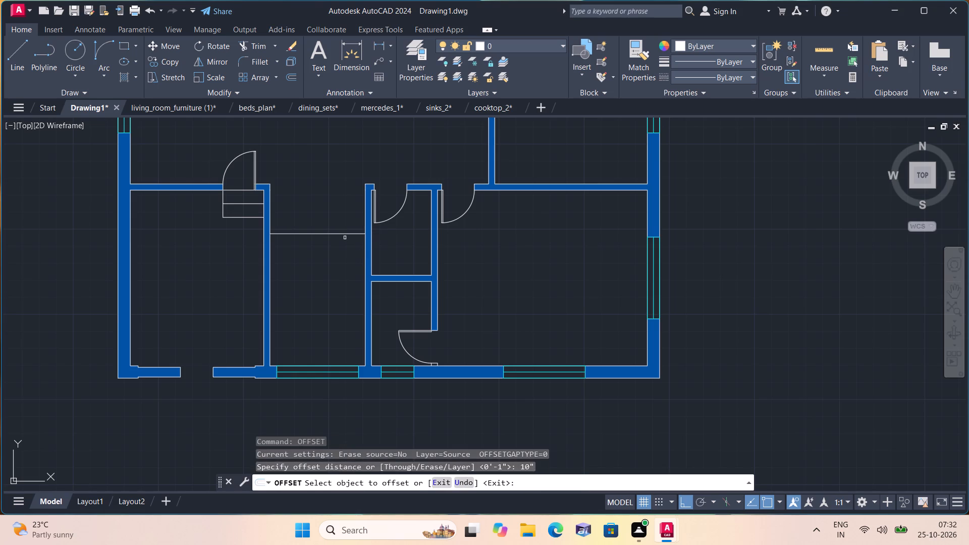
left_click(344, 235)
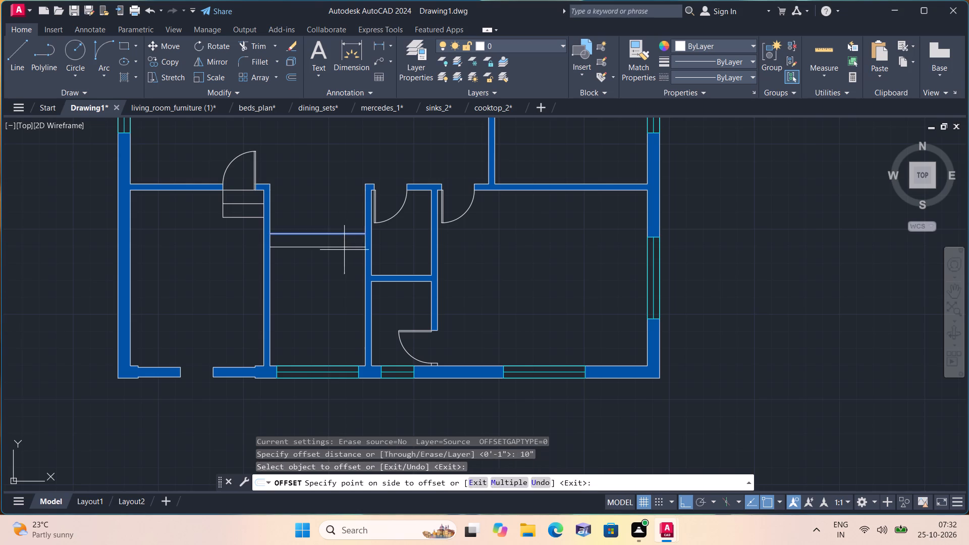
double_click(344, 250)
left_click(344, 265)
left_click(343, 261)
left_click(339, 283)
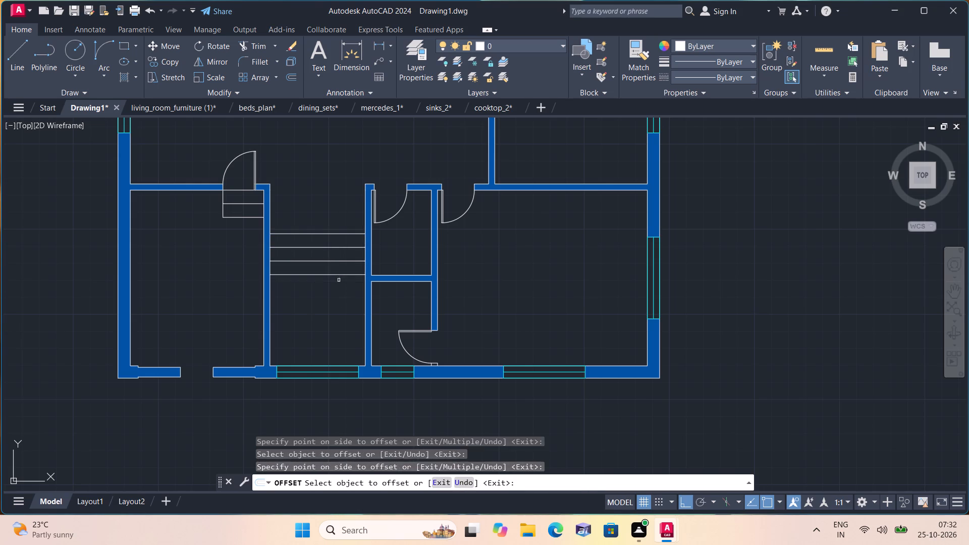
left_click(339, 274)
double_click(338, 288)
left_click(338, 288)
left_click(332, 310)
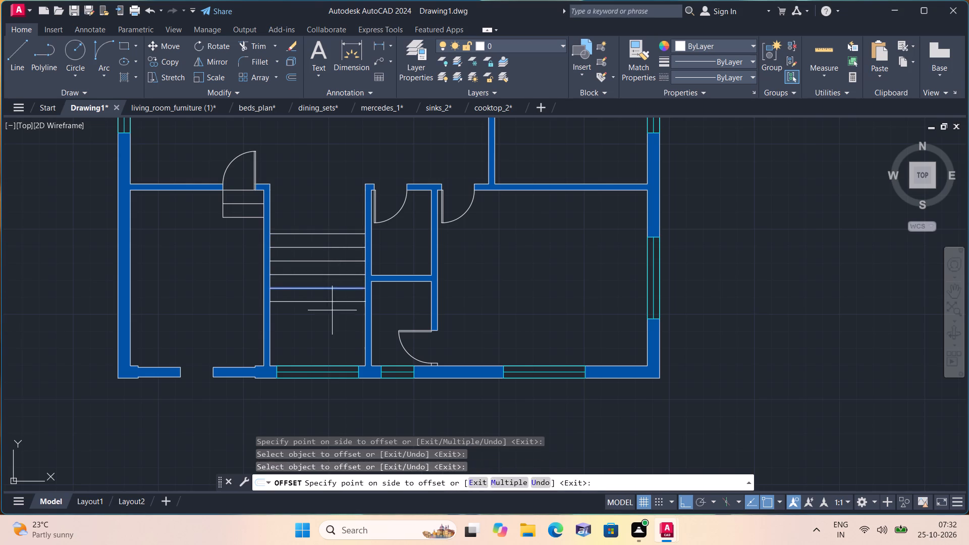
left_click(333, 303)
left_click(333, 319)
left_click(333, 315)
left_click(331, 329)
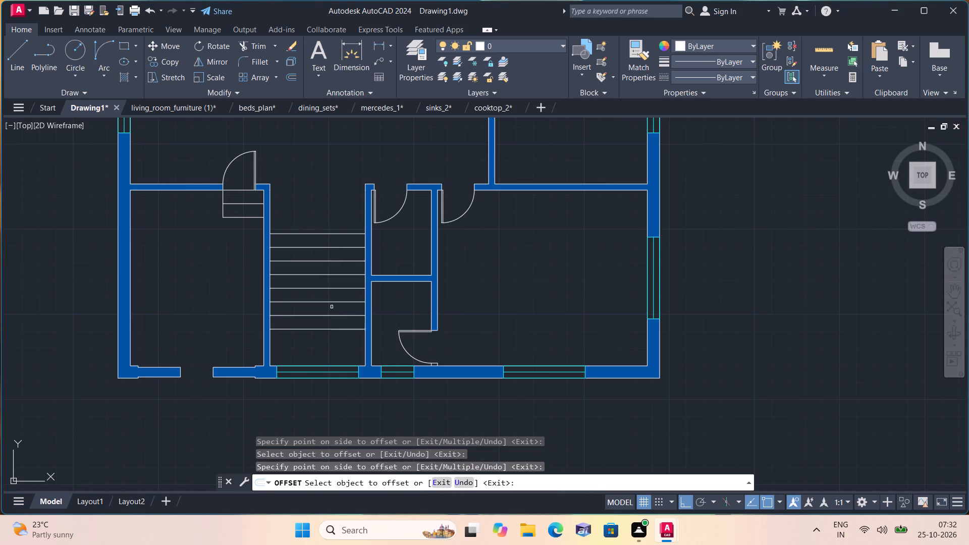
Offset the original stair line northward twice at the same 10" spacing to add the upper treads.
left_click(320, 235)
left_click(320, 228)
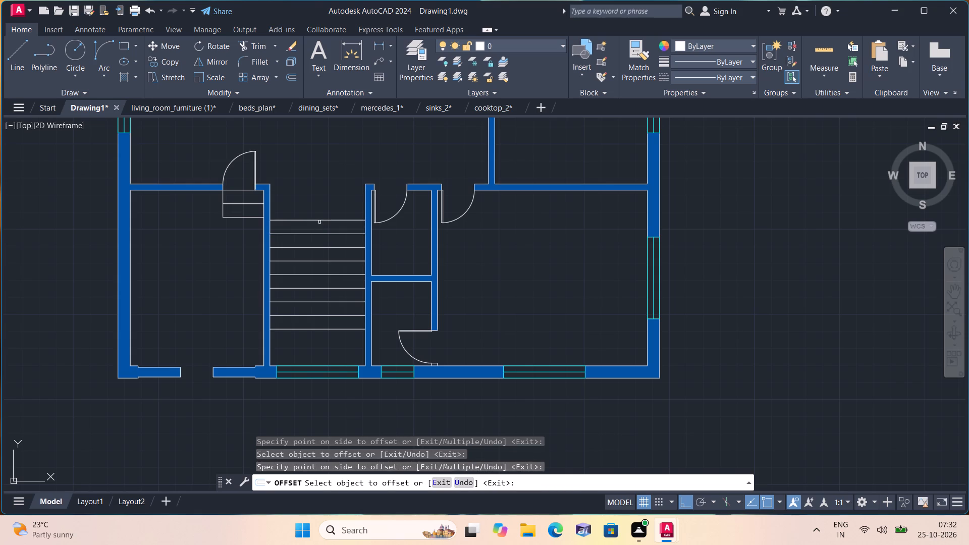
left_click(319, 222)
left_click(316, 220)
left_click(314, 201)
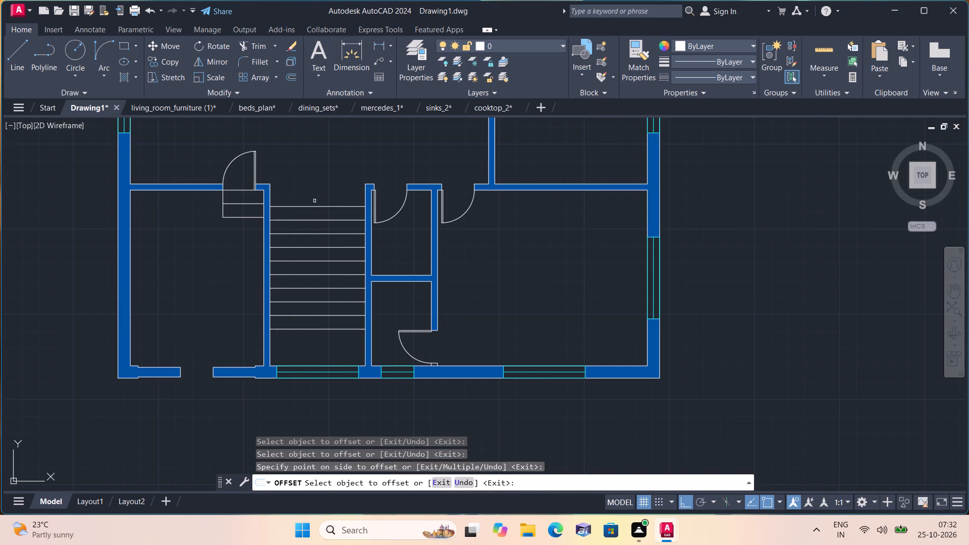
scroll(302, 313, "up", 1)
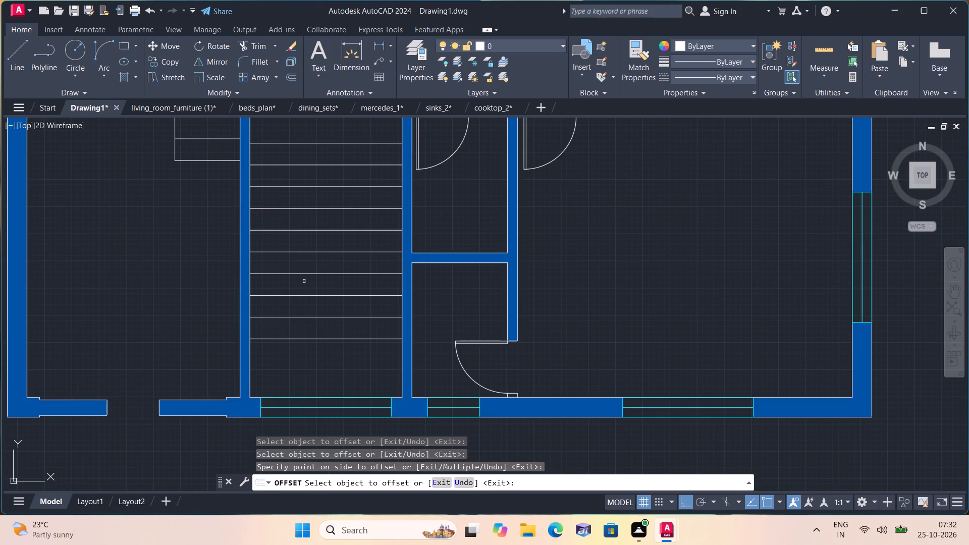
scroll(295, 219, "down", 1)
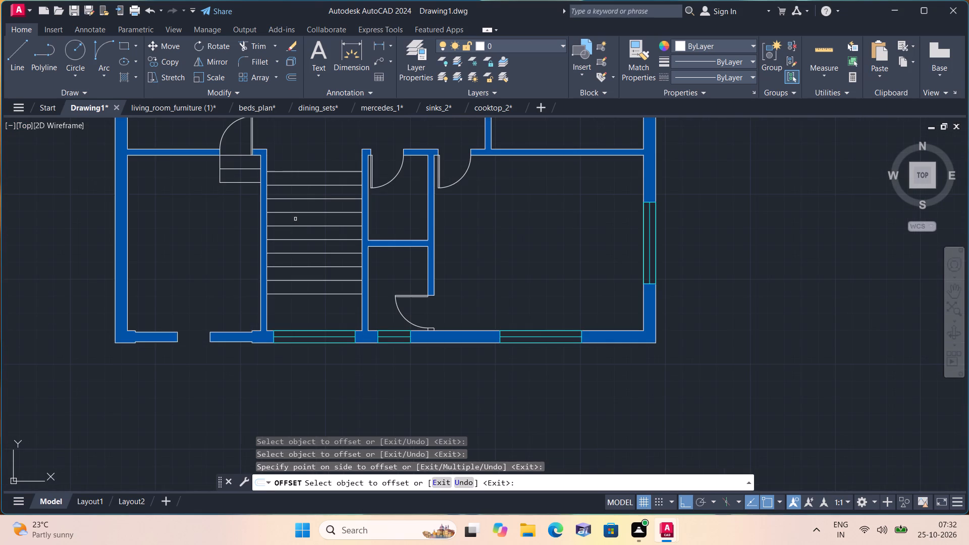
key("Escape")
Draw a vertical centre line through the stairs, from the midpoint of the northernmost tread to the southernmost tread.
type("l")
key("space")
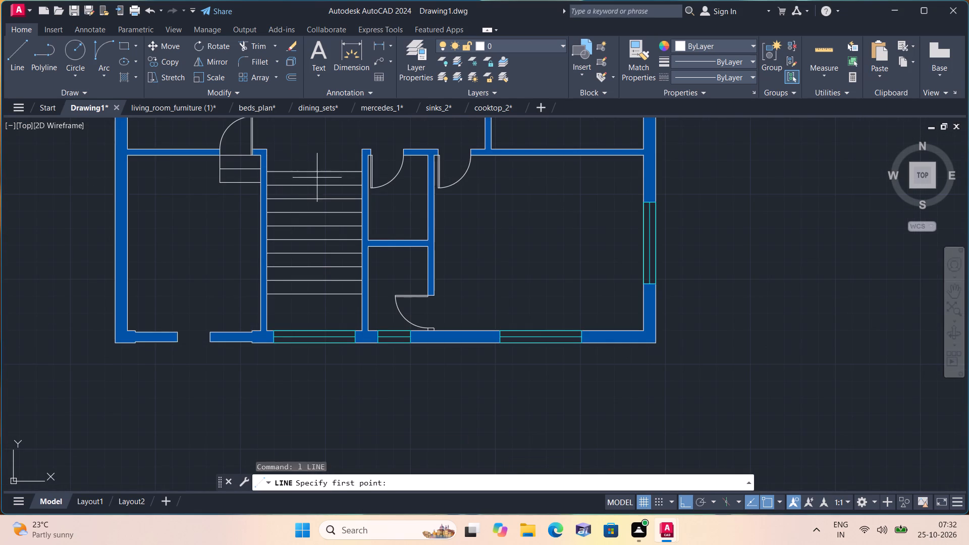
left_click(315, 170)
left_click(311, 292)
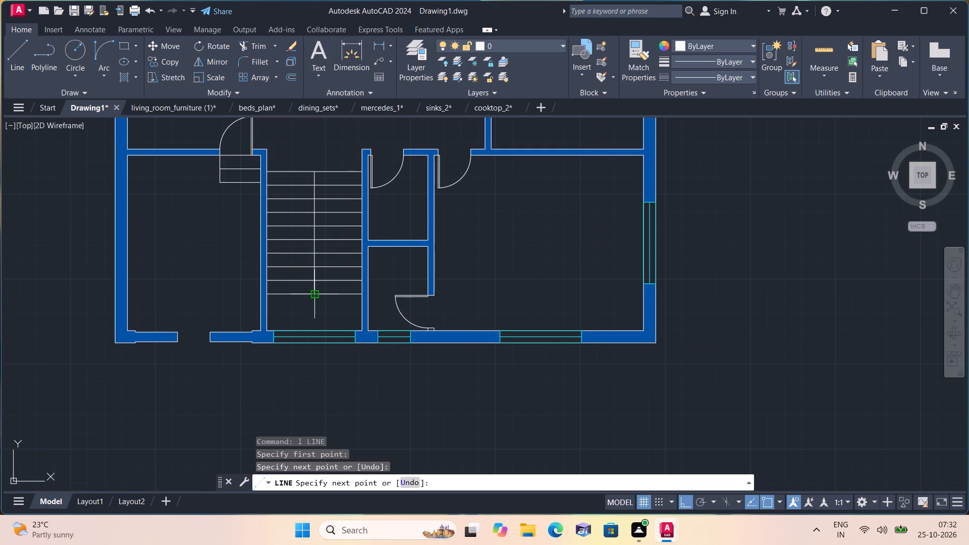
key("space")
Offset the stair centre line 1" to both its west and east sides.
type("off")
key("space")
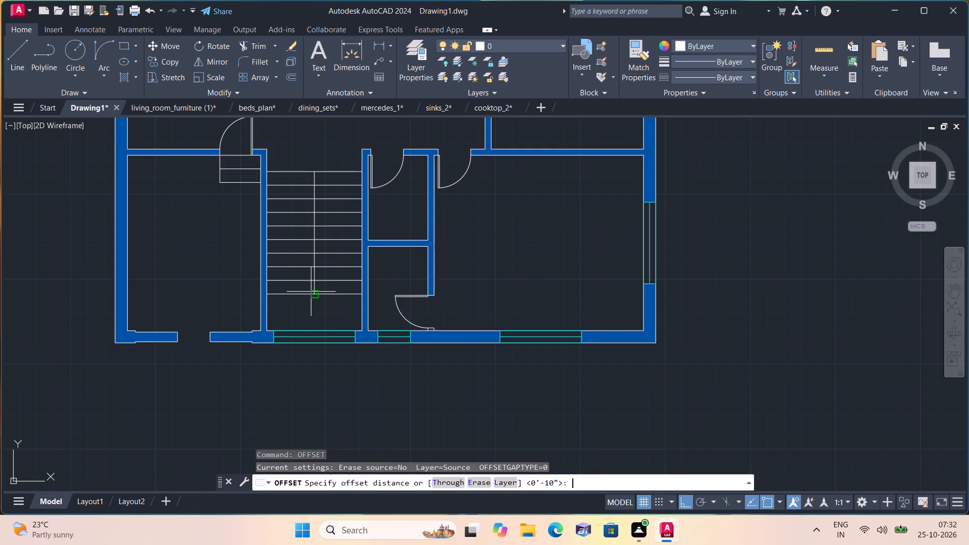
type("1\"")
key("space")
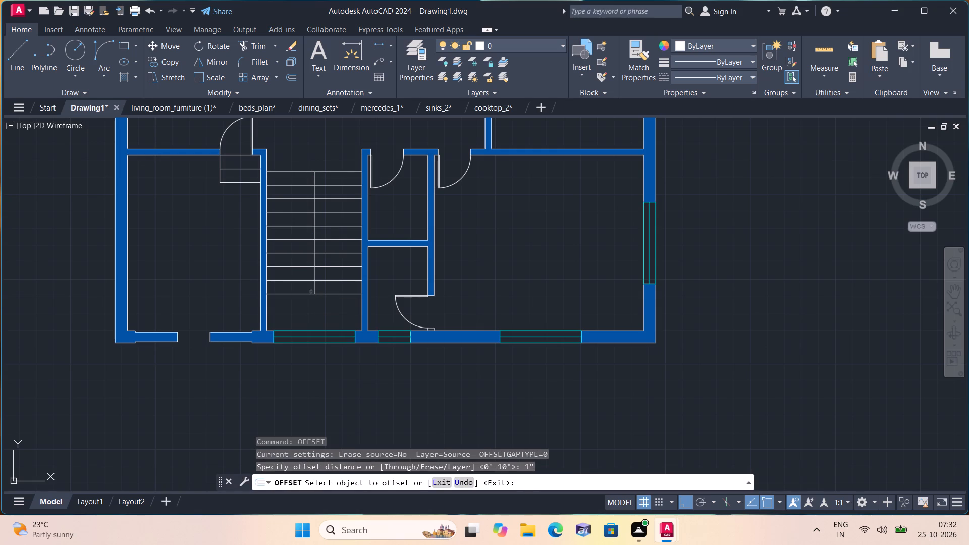
scroll(311, 292, "up", 1)
left_click(315, 283)
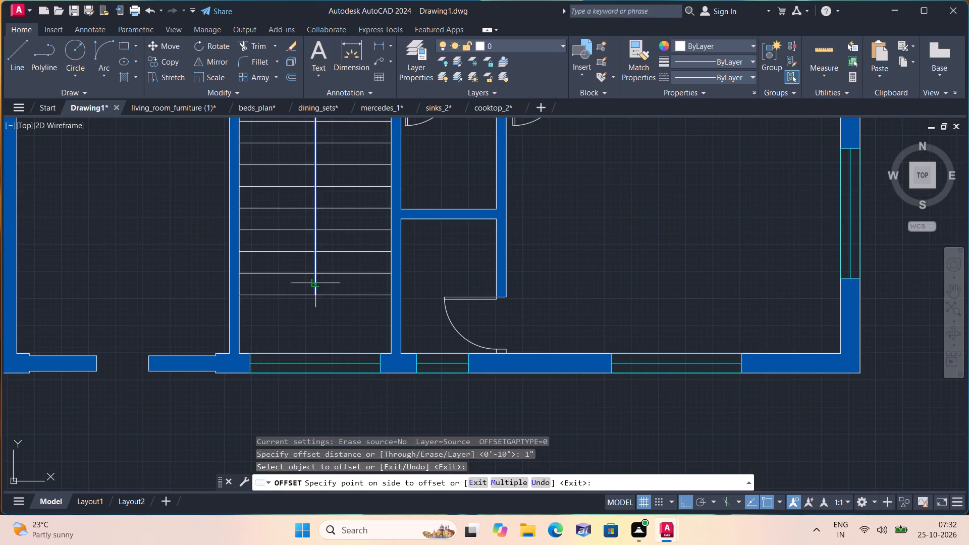
left_click(305, 286)
scroll(324, 285, "up", 2)
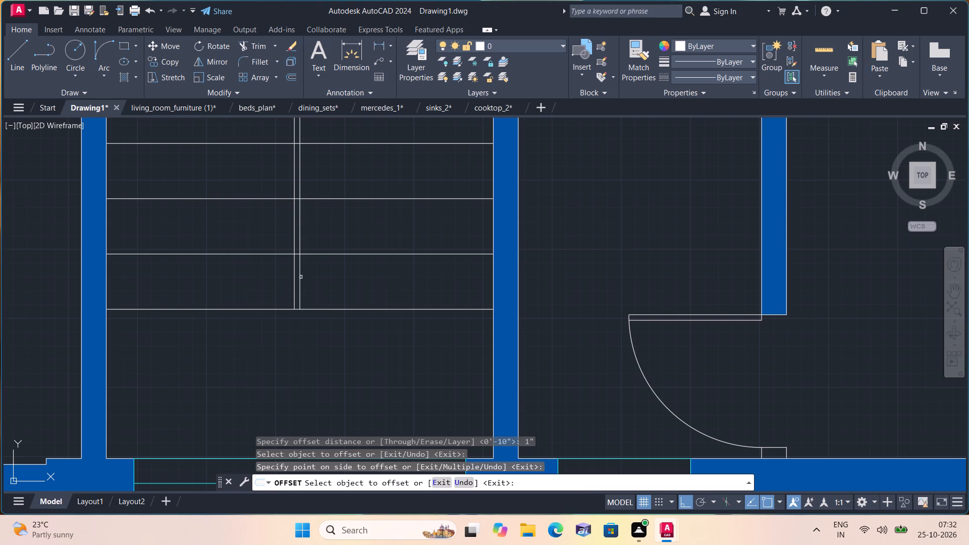
left_click(300, 276)
left_click(329, 276)
key("space")
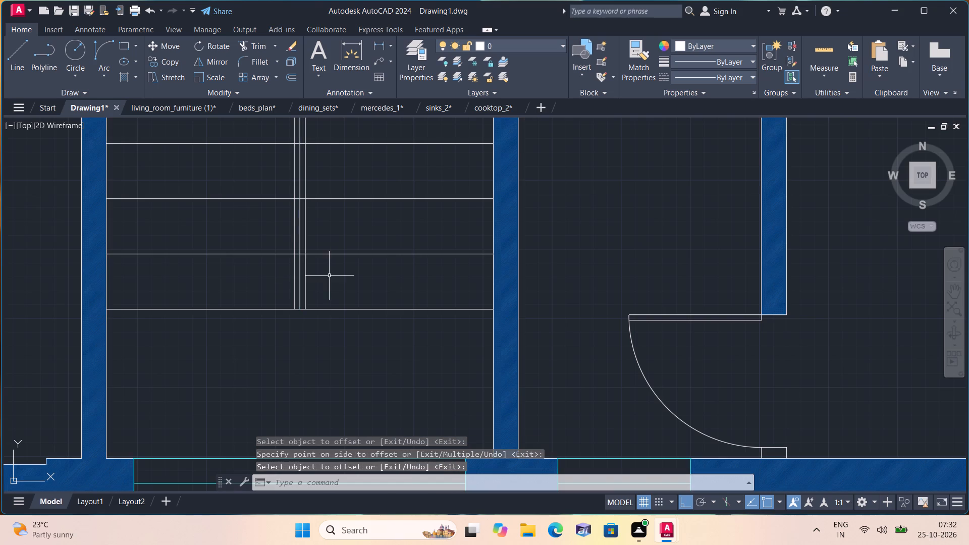
Delete the original stair centre line, keeping the two offset lines.
scroll(297, 275, "up", 1)
left_click(300, 271)
key("Delete")
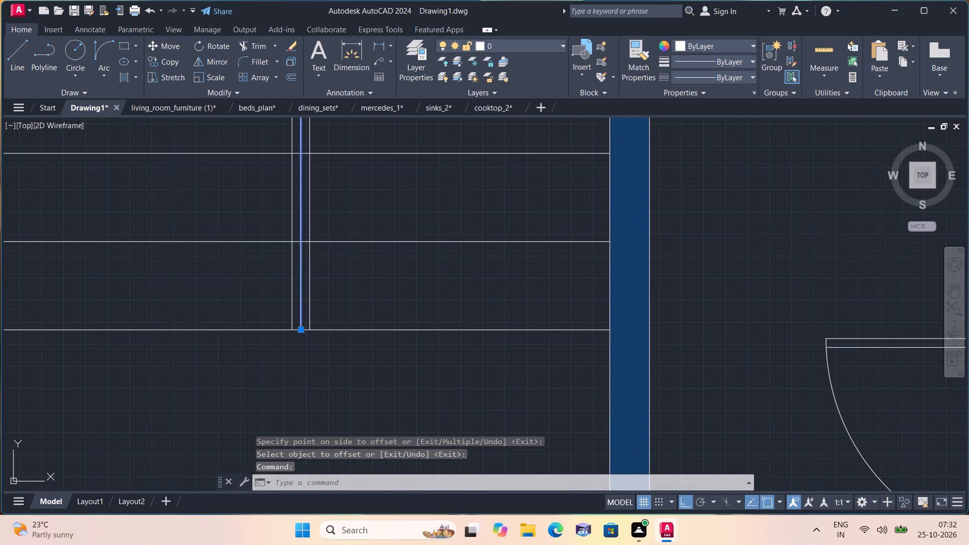
Trim the eight intermediate tread lines between the two central vertical lines, keeping the northernmost and southernmost treads whole.
type("trim")
key("space")
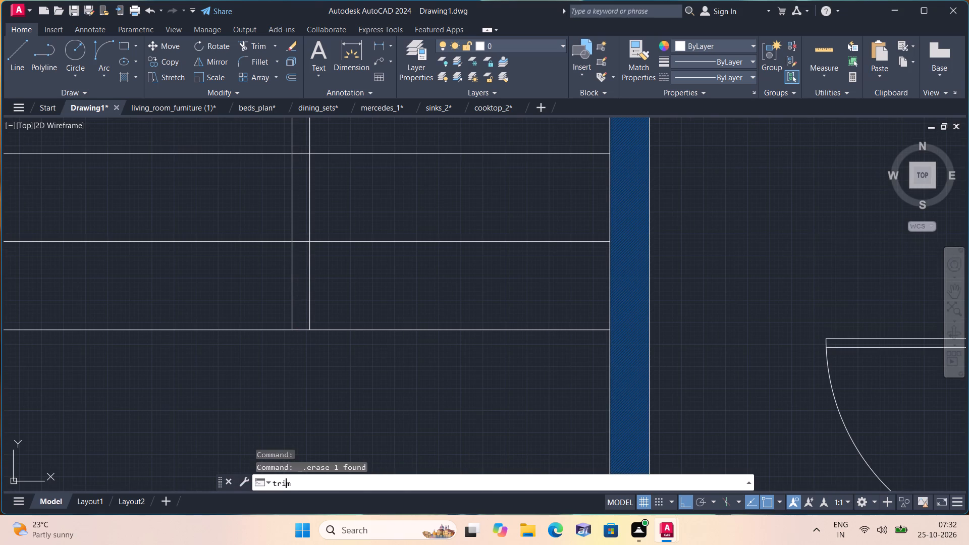
left_click(299, 244)
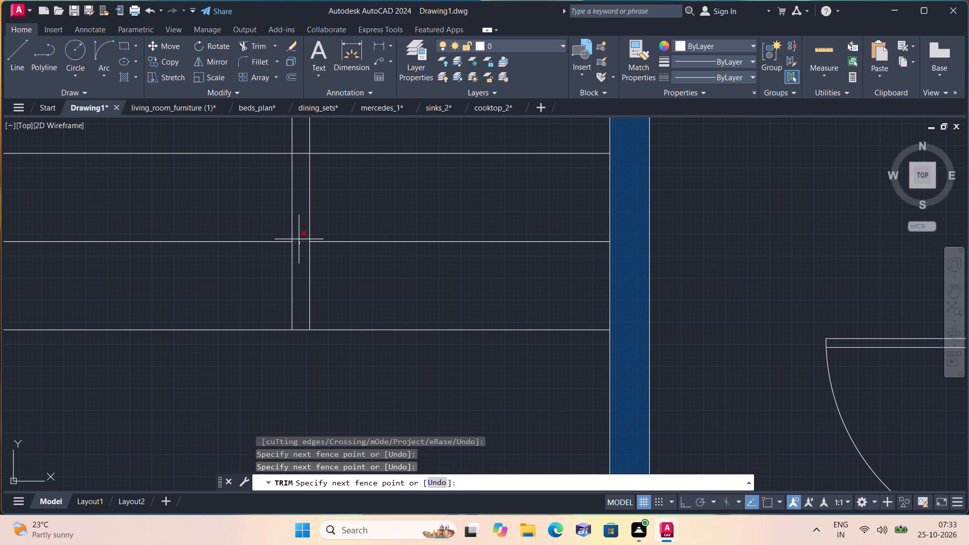
left_click(299, 234)
middle_click_drag(297, 235, 301, 386)
scroll(297, 235, "down", 1)
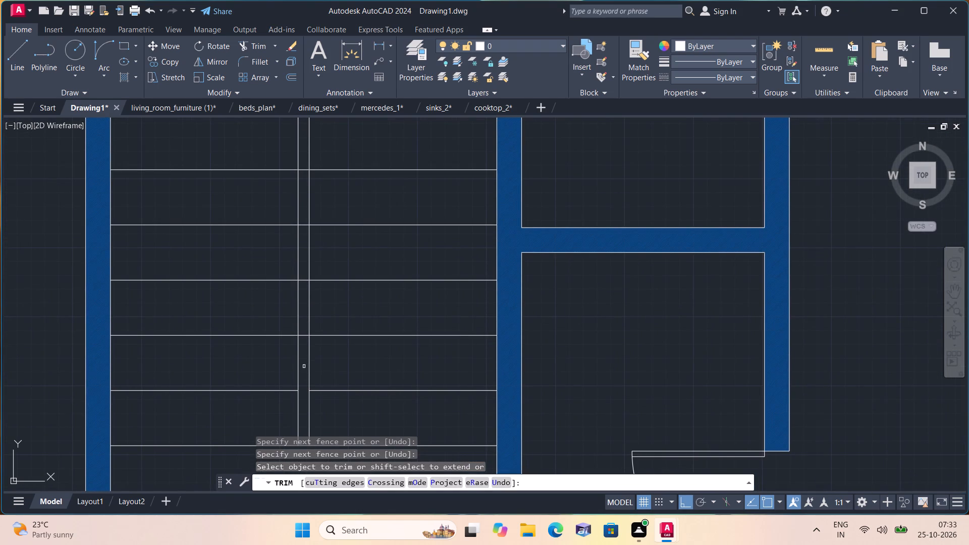
left_click(305, 336)
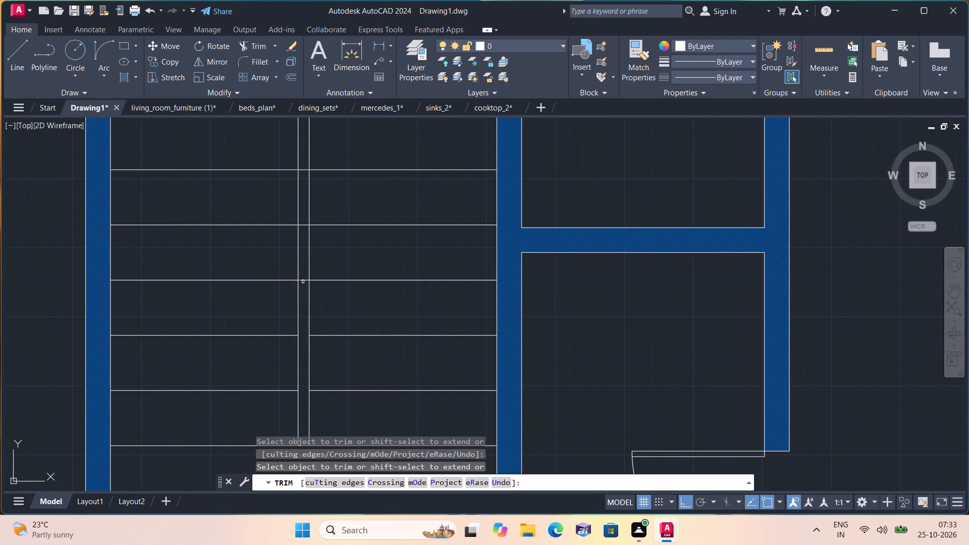
left_click(303, 280)
left_click(303, 222)
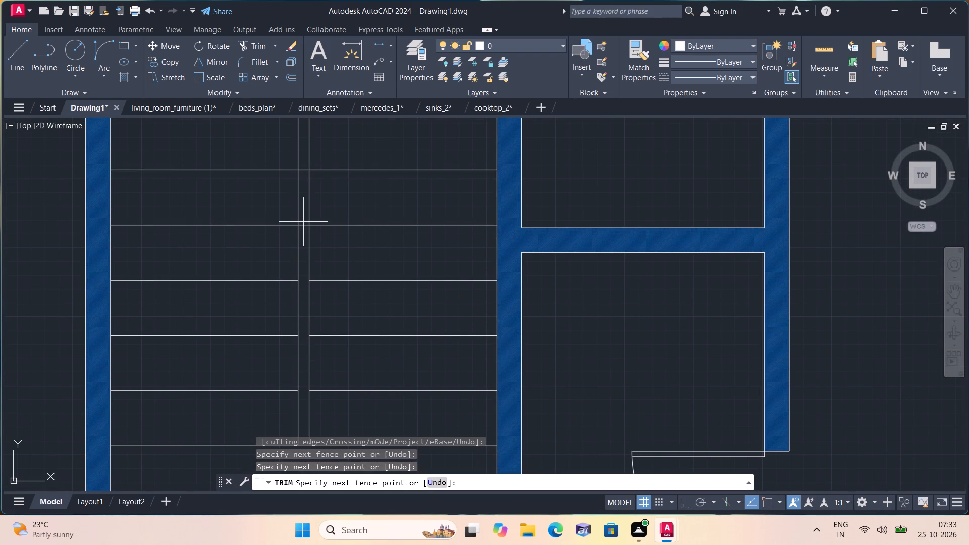
left_click(304, 227)
middle_click_drag(305, 238, 304, 368)
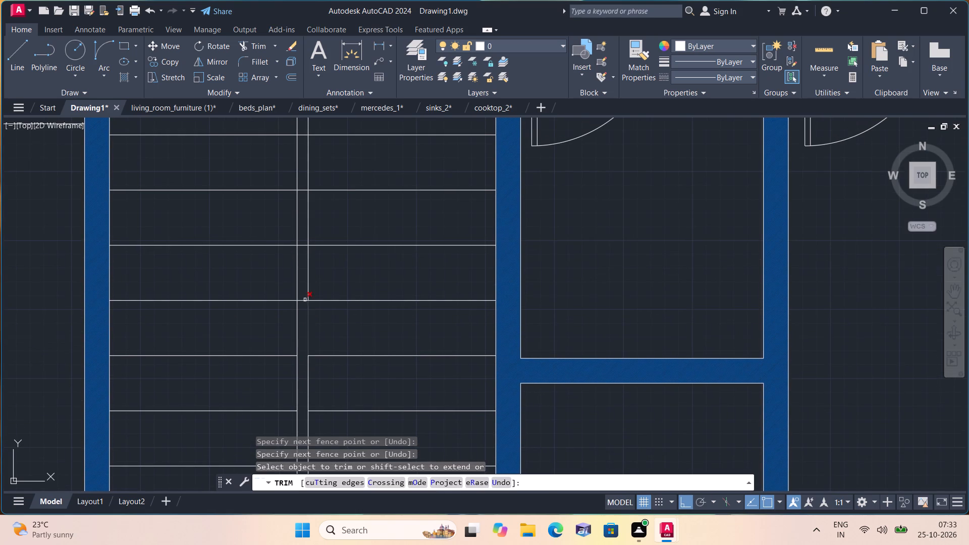
left_click(303, 300)
left_click(301, 246)
middle_click_drag(302, 254, 316, 344)
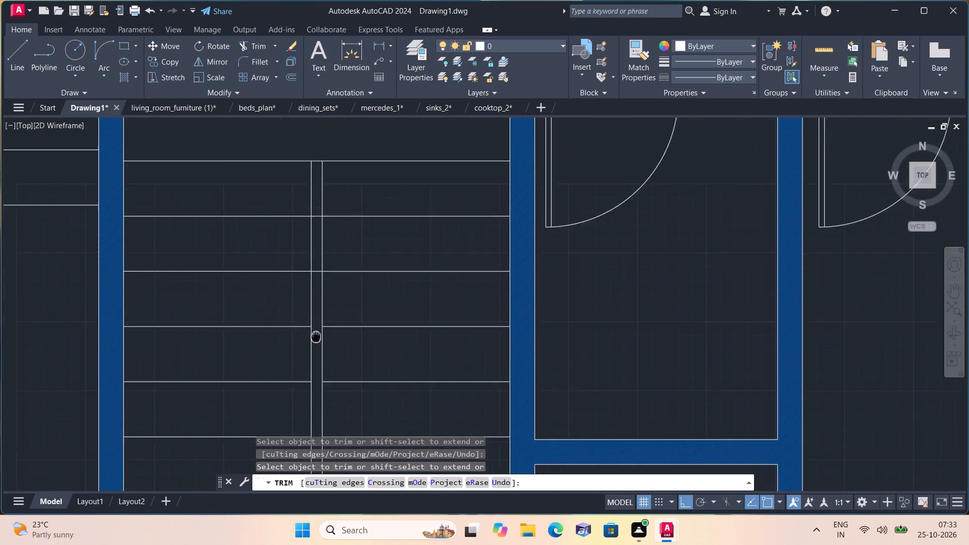
middle_click_drag(316, 344, 316, 385)
left_click(317, 319)
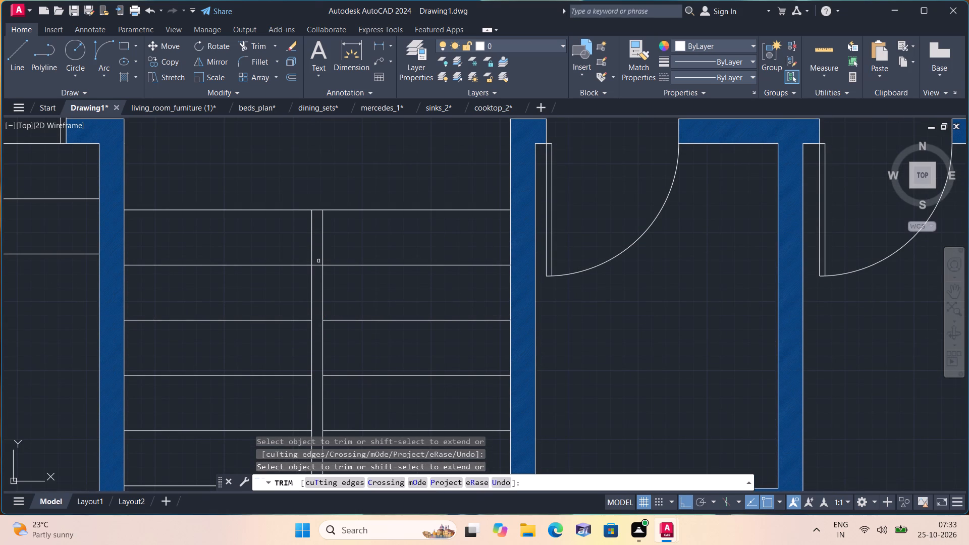
left_click(317, 263)
scroll(317, 263, "down", 2)
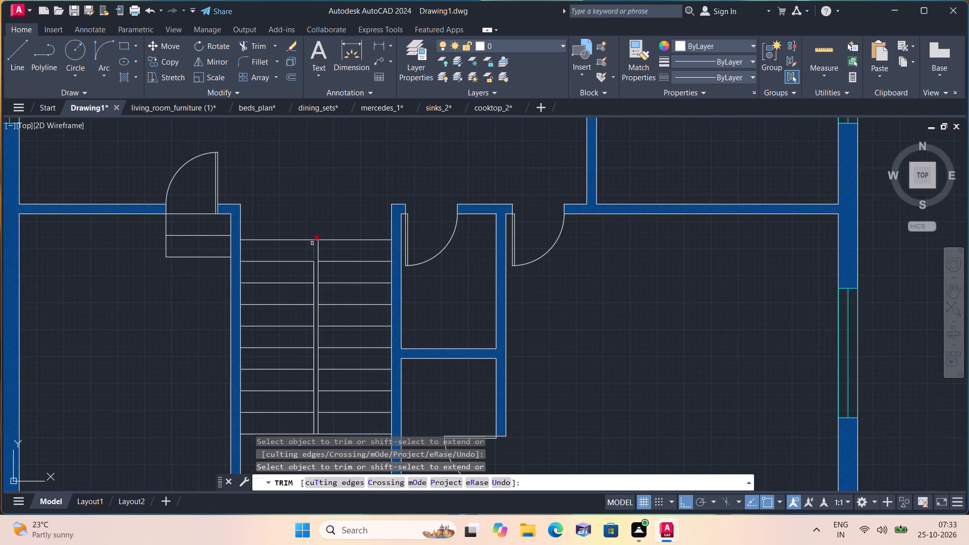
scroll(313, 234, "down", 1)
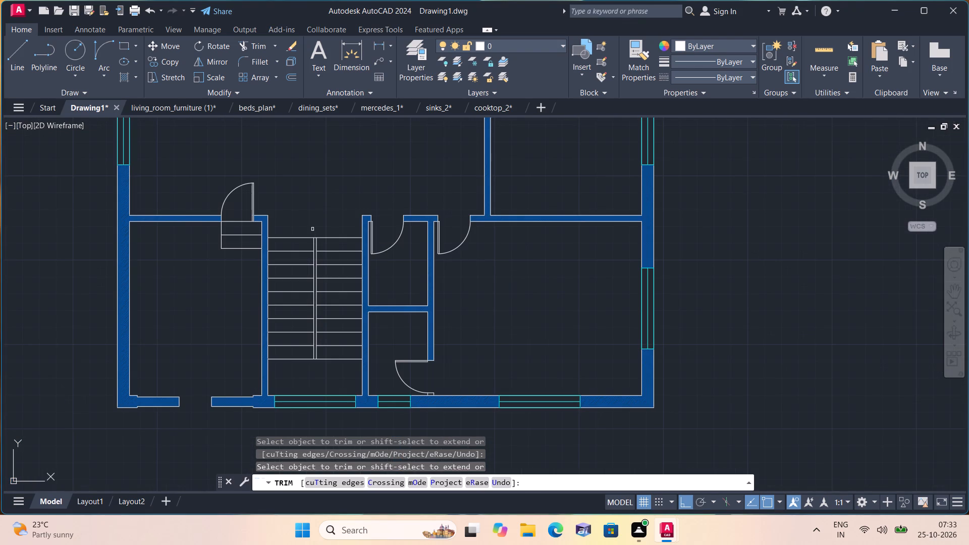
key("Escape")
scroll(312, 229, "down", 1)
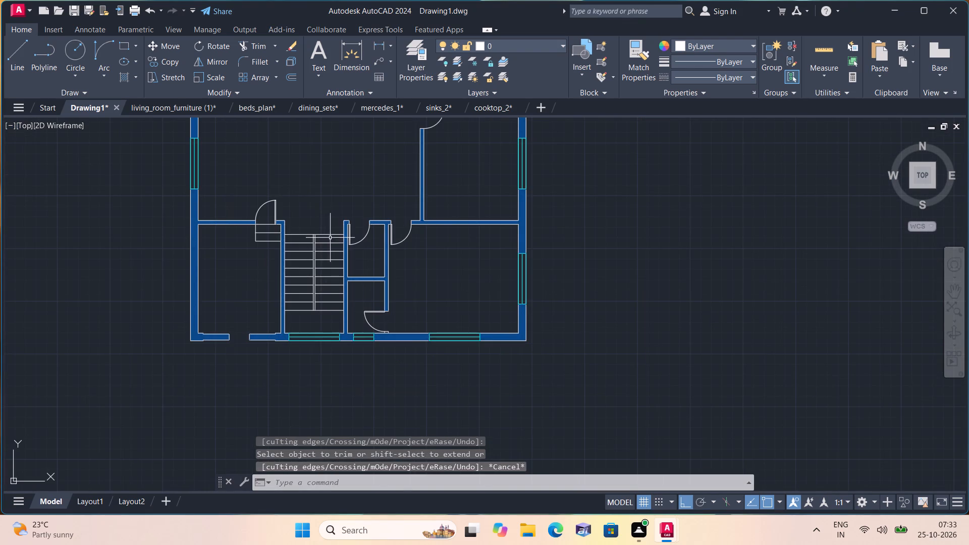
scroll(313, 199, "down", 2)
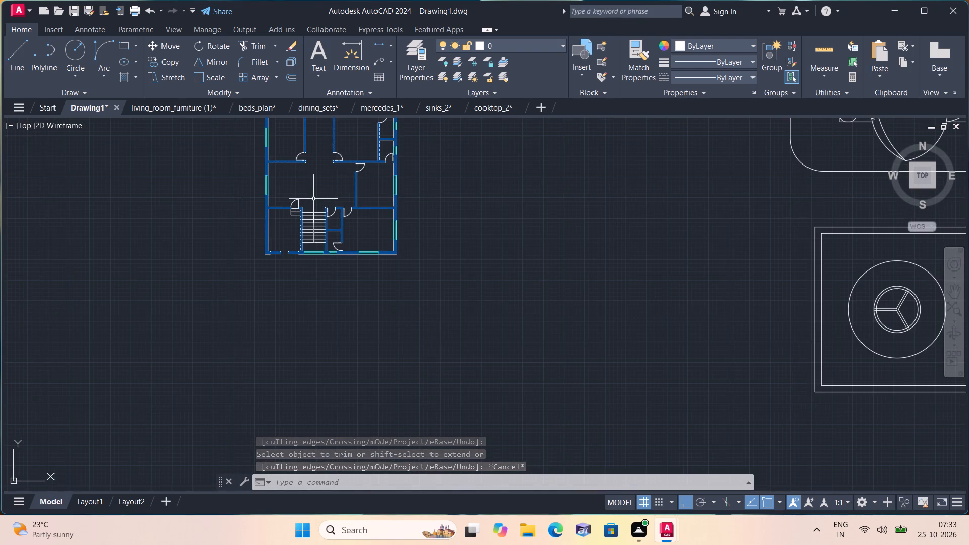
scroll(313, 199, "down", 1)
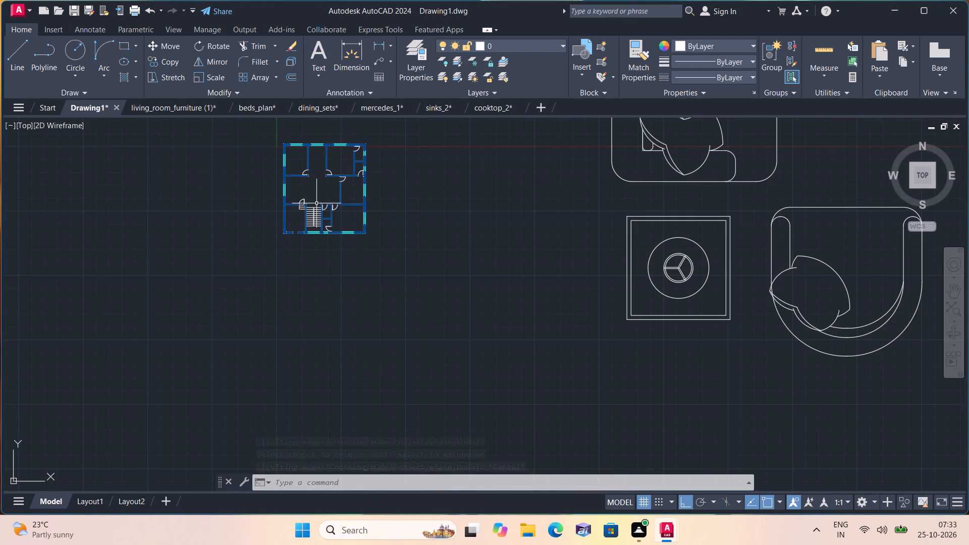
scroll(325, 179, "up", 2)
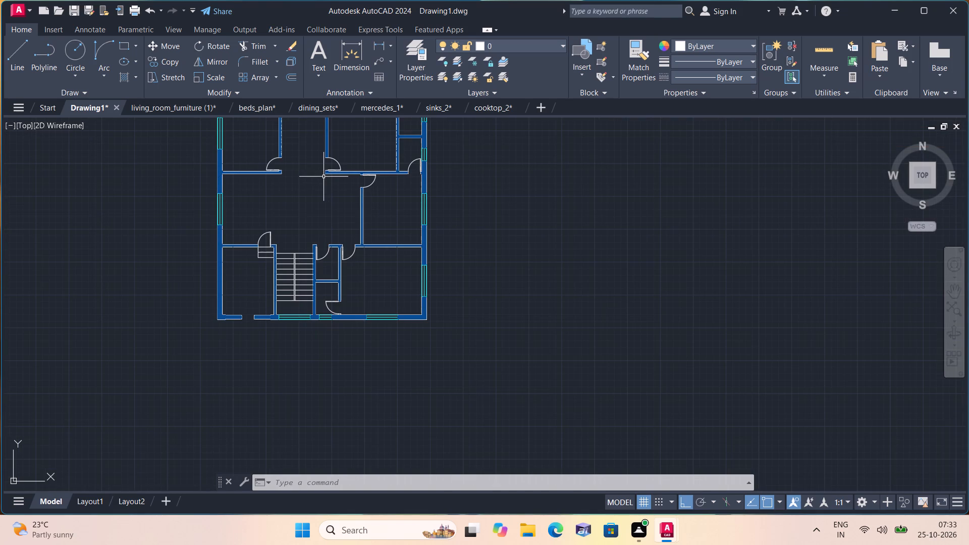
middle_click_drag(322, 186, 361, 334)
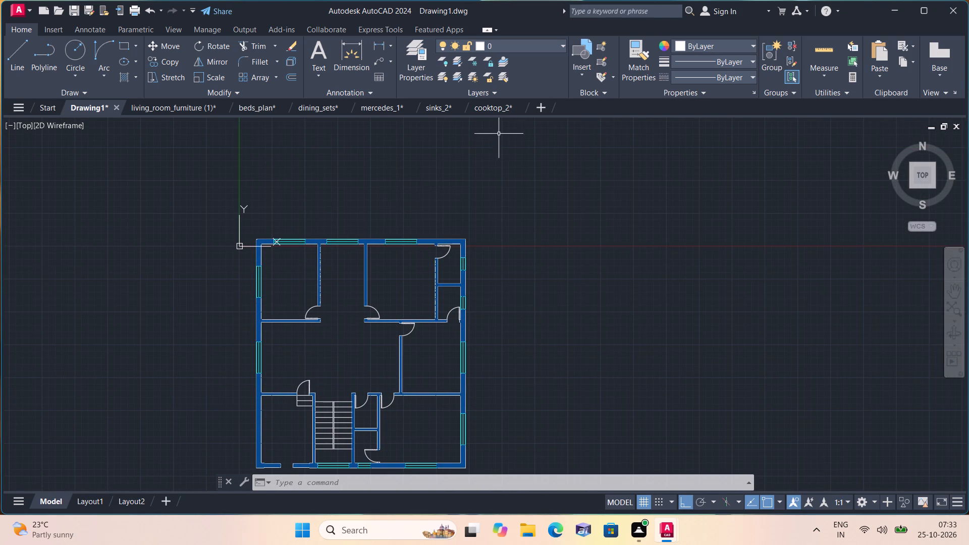
Close the cooktop_2, sinks_2, mercedes_1, dining_sets, beds_plan and living_room_furniture (1) drawings, saving changes to each.
left_click(519, 107)
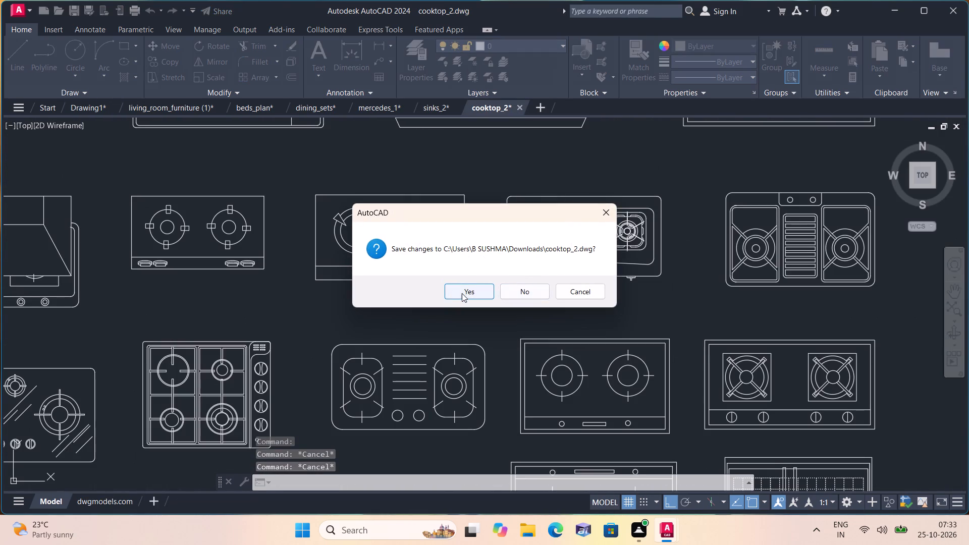
left_click(462, 293)
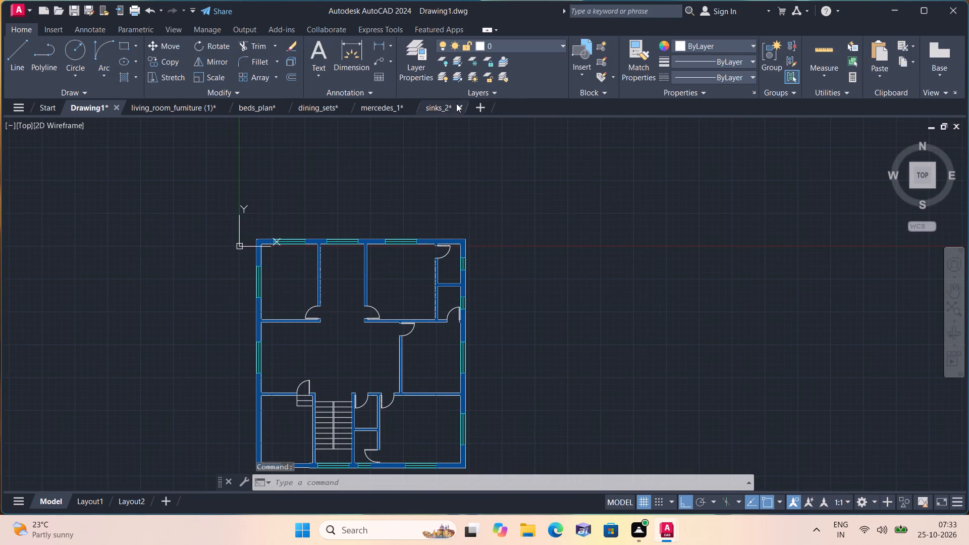
left_click(456, 104)
left_click(468, 286)
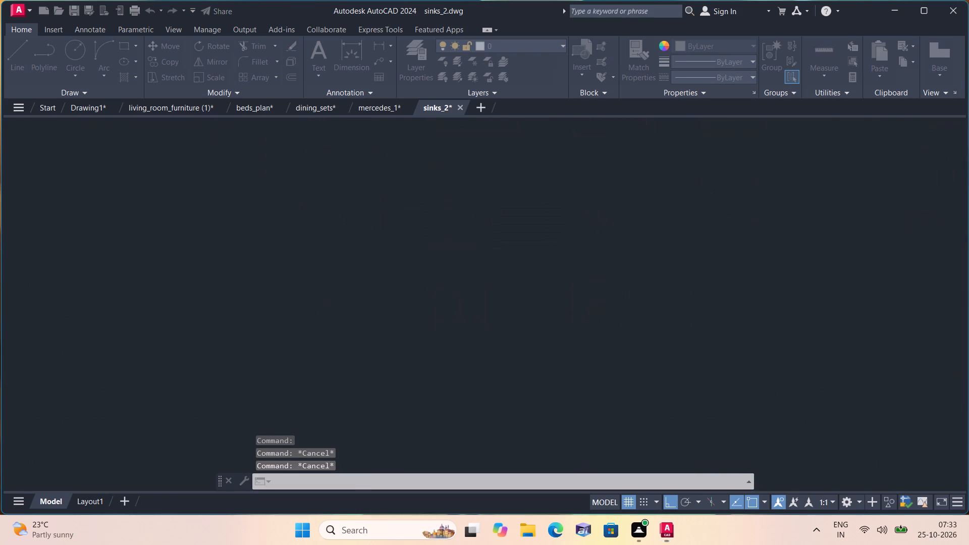
left_click(414, 104)
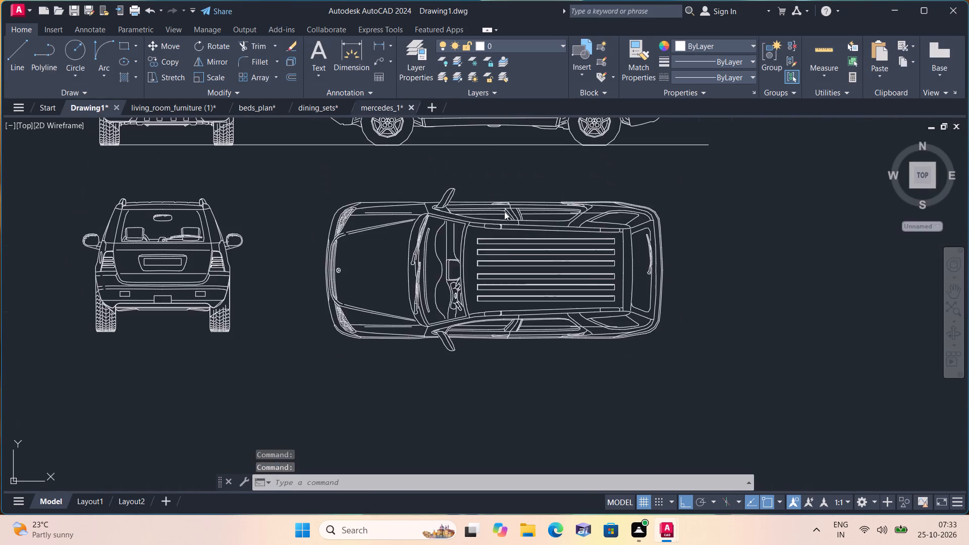
left_click(480, 292)
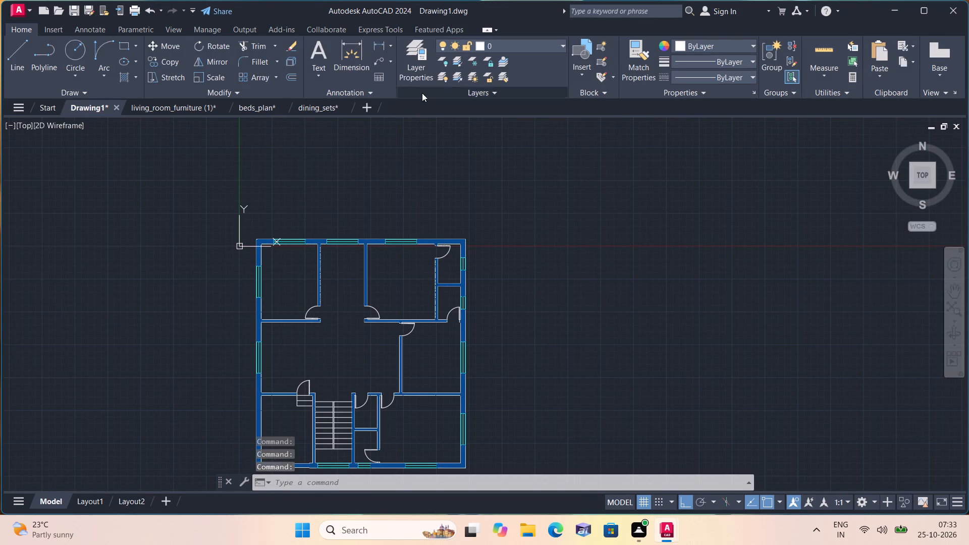
left_click(344, 104)
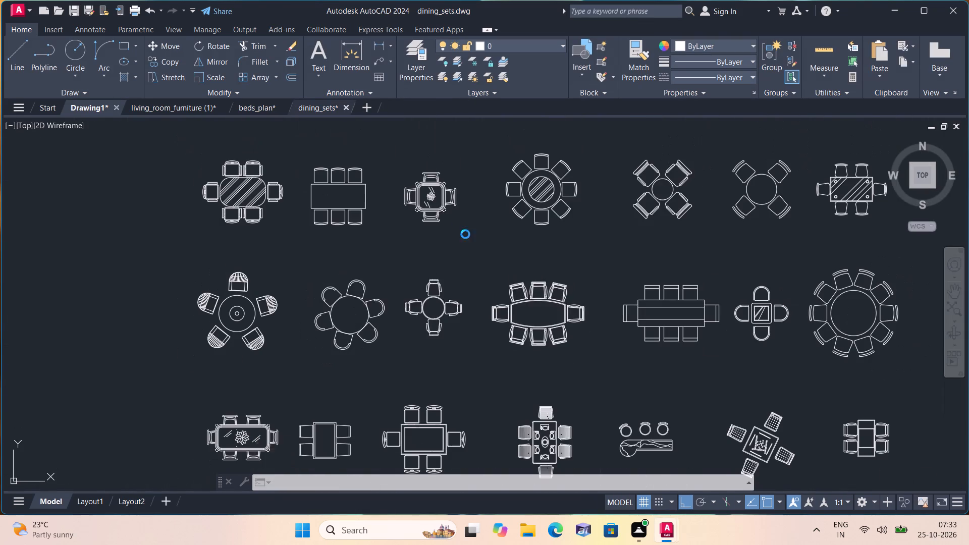
left_click(470, 292)
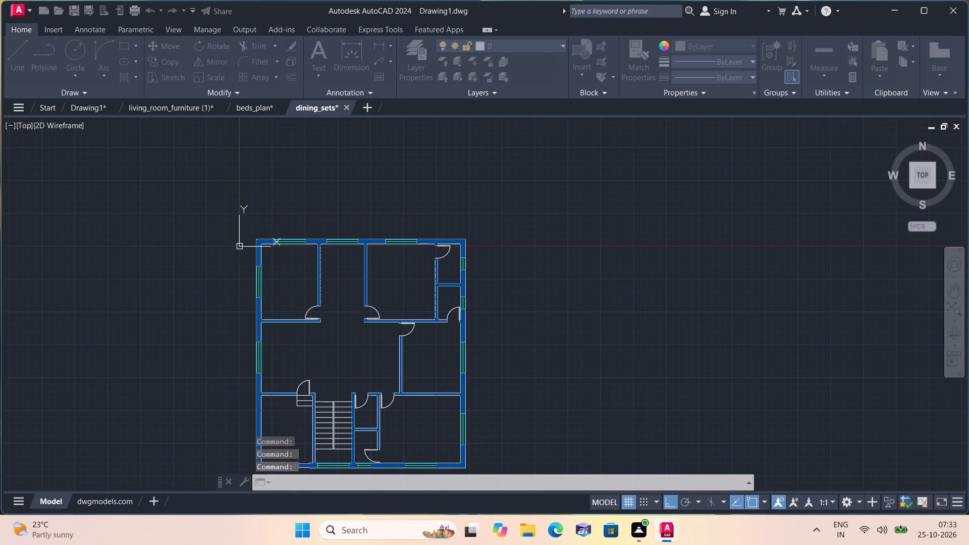
left_click(281, 103)
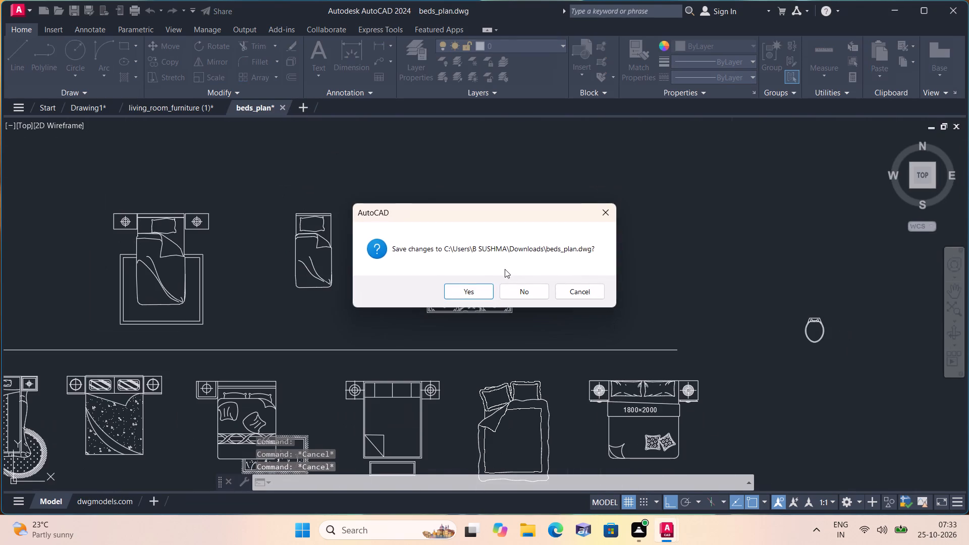
left_click(471, 288)
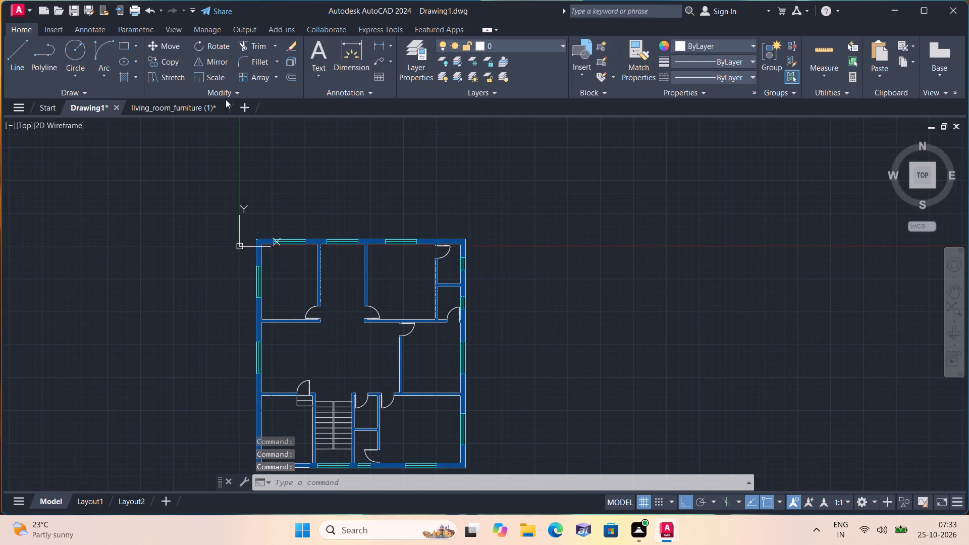
left_click(224, 103)
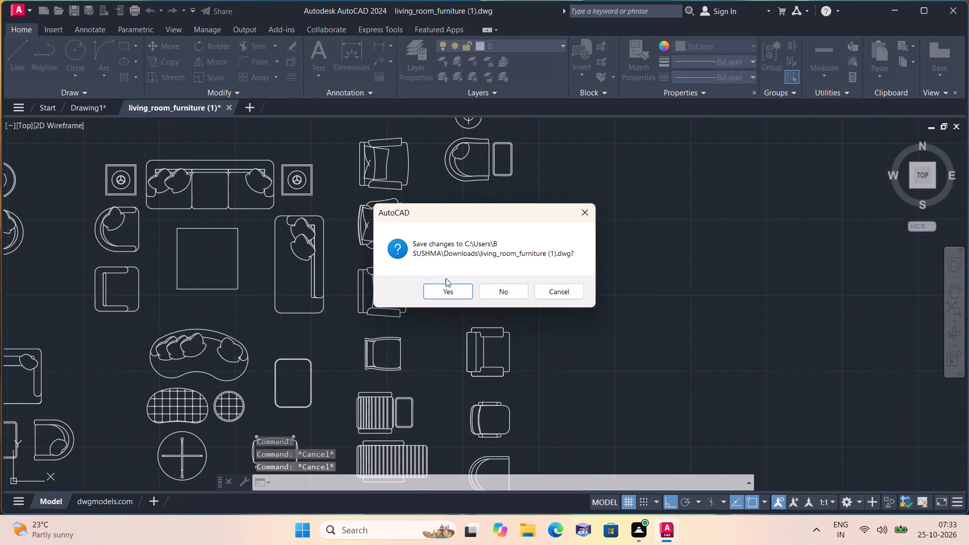
left_click(459, 293)
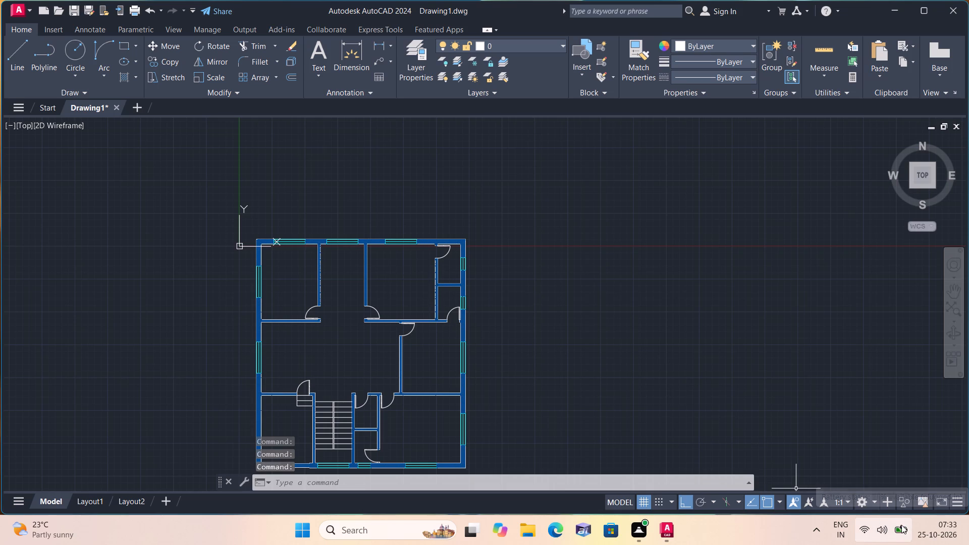
Turn off Ortho mode.
scroll(343, 329, "up", 1)
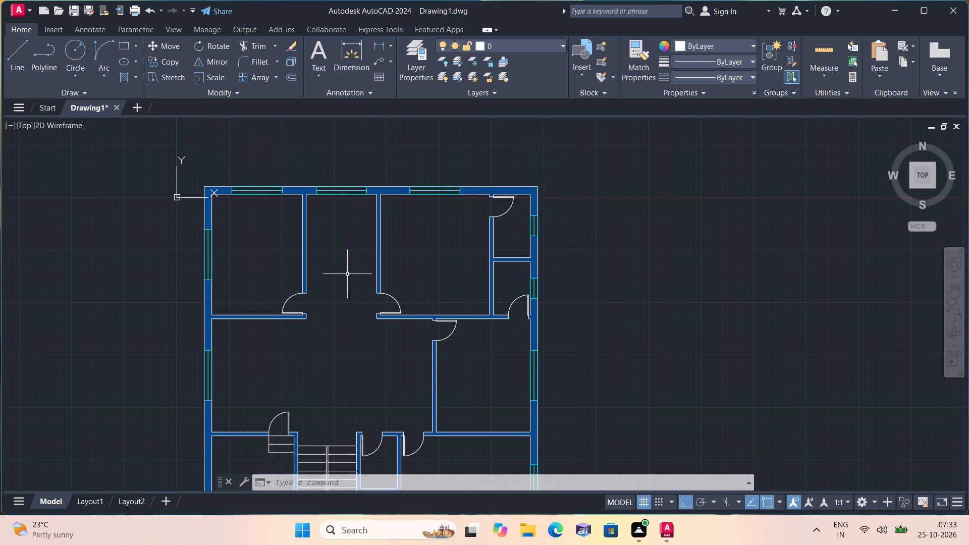
scroll(427, 156, "down", 2)
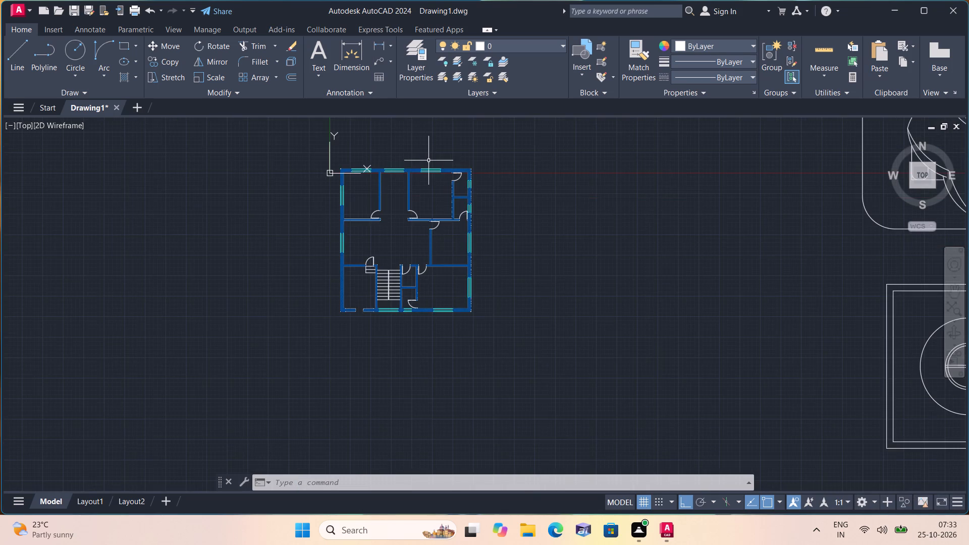
scroll(438, 179, "down", 2)
scroll(476, 244, "down", 1)
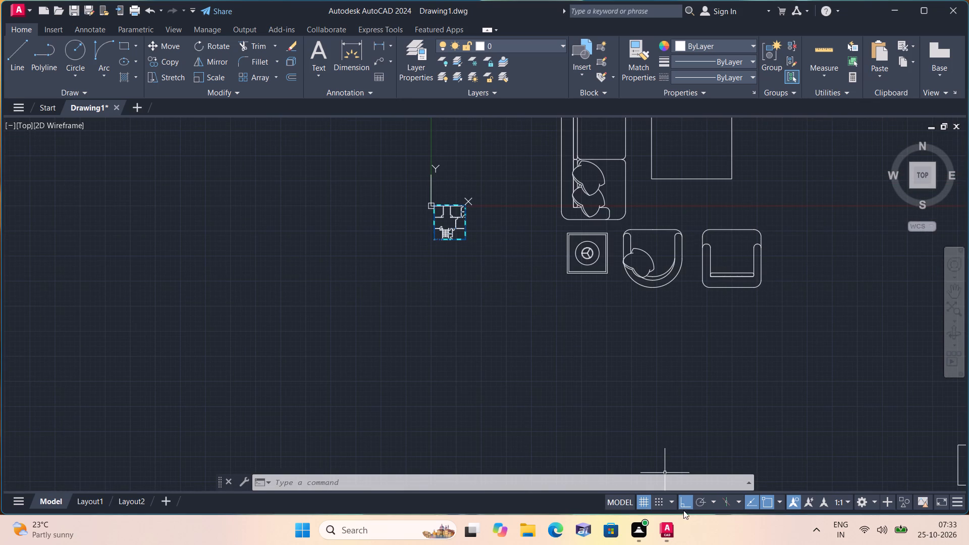
left_click(685, 503)
Scale the double-bowl sink block down freehand from a base point inside it, to a size suited to the floor plan.
scroll(588, 324, "down", 2)
middle_click_drag(571, 285, 497, 294)
scroll(522, 289, "down", 1)
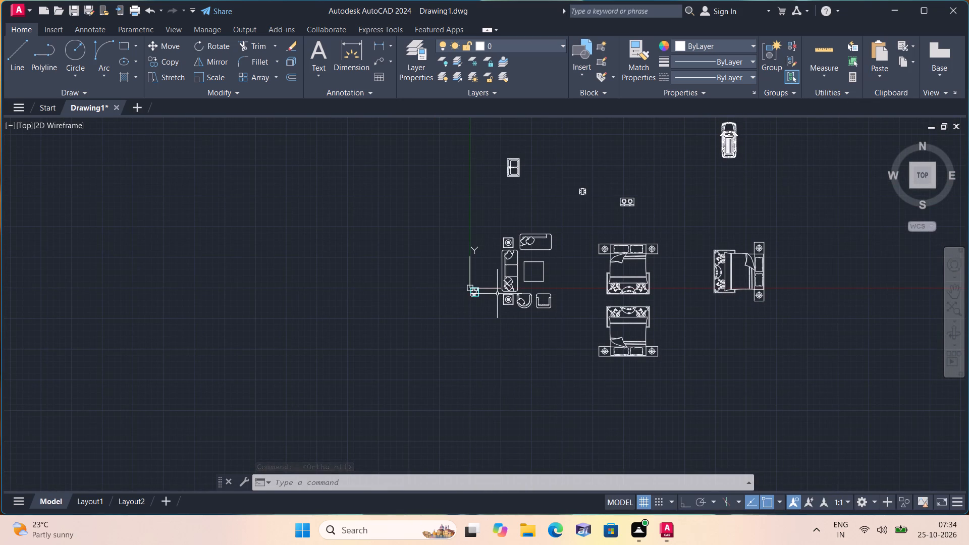
scroll(497, 294, "down", 1)
scroll(573, 345, "up", 1)
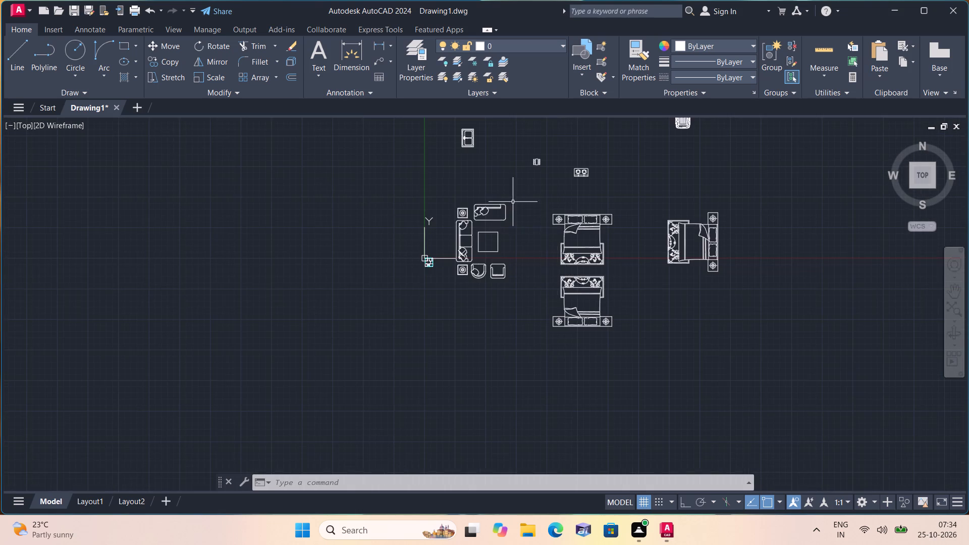
middle_click_drag(513, 201, 330, 264)
scroll(277, 195, "up", 3)
left_click(286, 207)
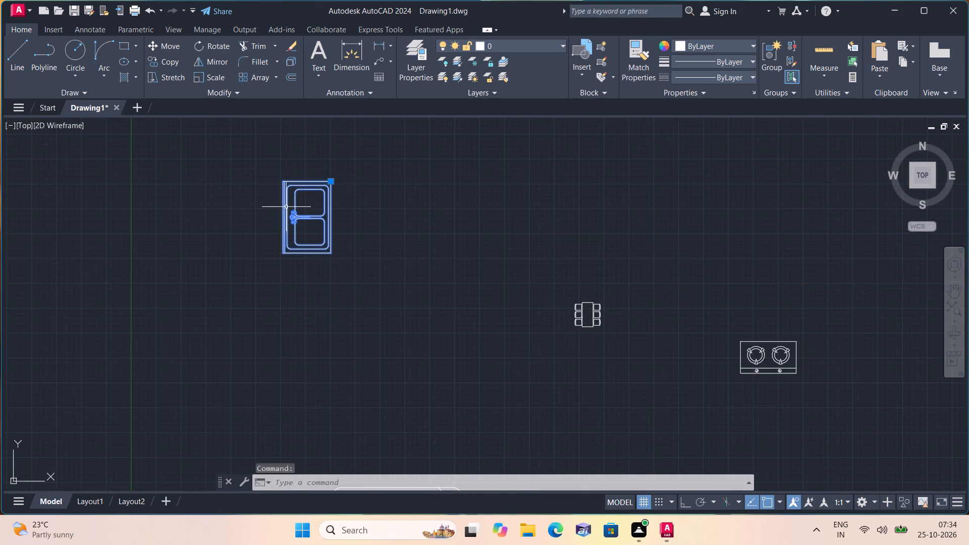
left_click(213, 76)
scroll(292, 222, "up", 1)
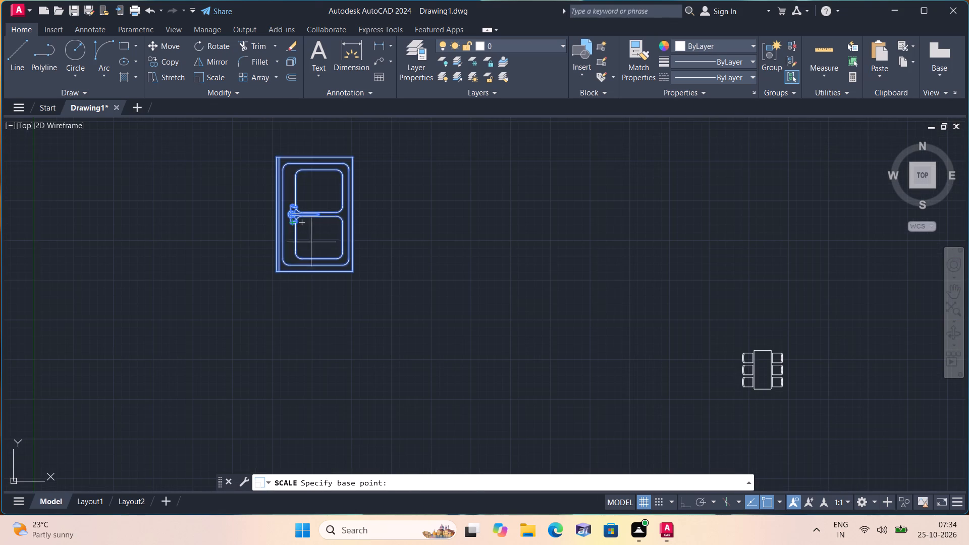
left_click(316, 239)
left_click(316, 242)
scroll(316, 237, "up", 2)
Move the scaled-down sink into the floor plan's northwest room, beside the window in the west wall.
left_click(316, 237)
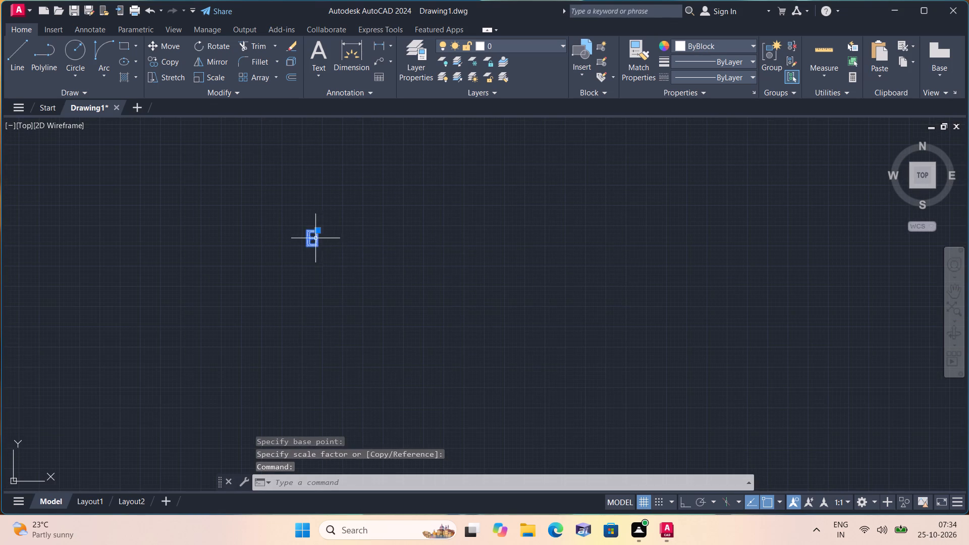
left_click(318, 231)
scroll(315, 258, "down", 3)
middle_click_drag(325, 322, 334, 207)
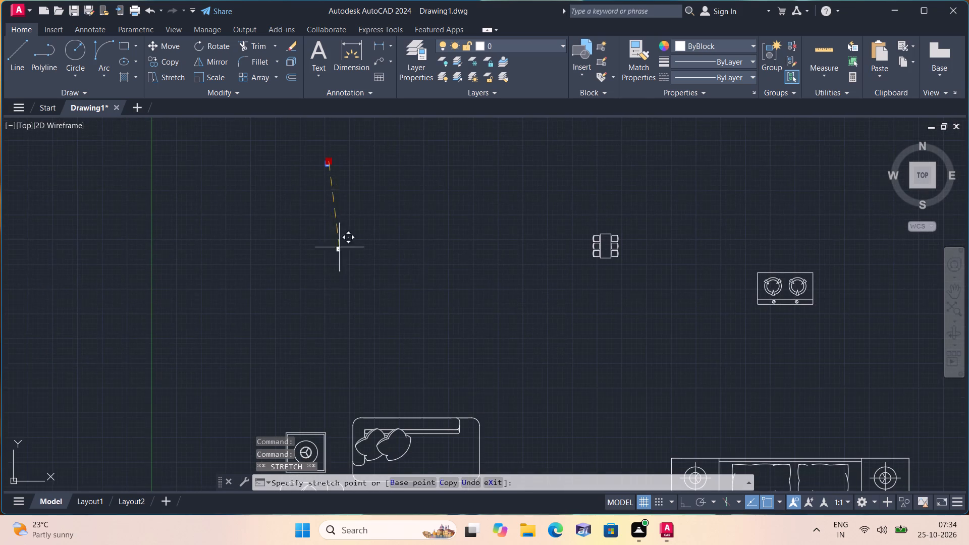
middle_click_drag(359, 383, 385, 199)
middle_click_drag(288, 355, 336, 179)
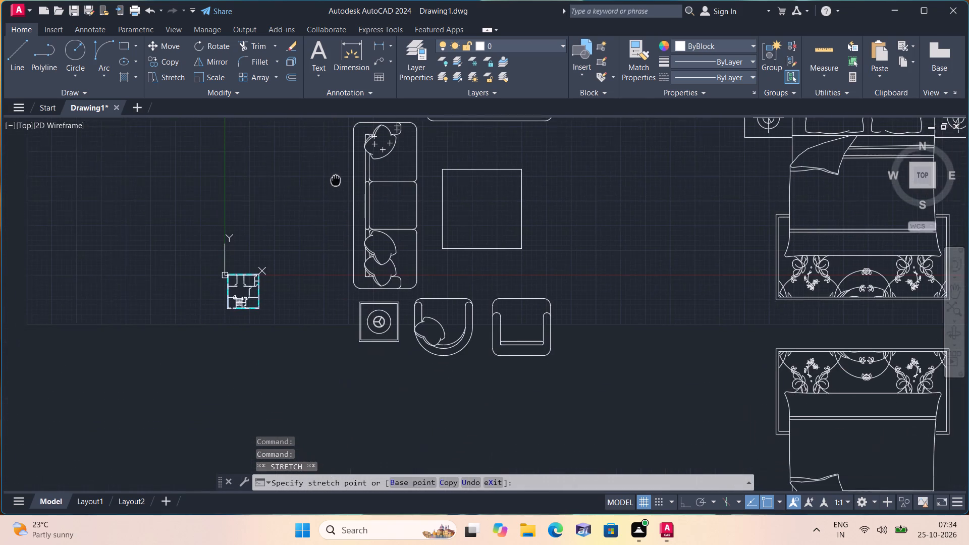
middle_click_drag(336, 179, 337, 177)
scroll(290, 200, "up", 2)
scroll(203, 312, "up", 1)
middle_click_drag(203, 310, 241, 220)
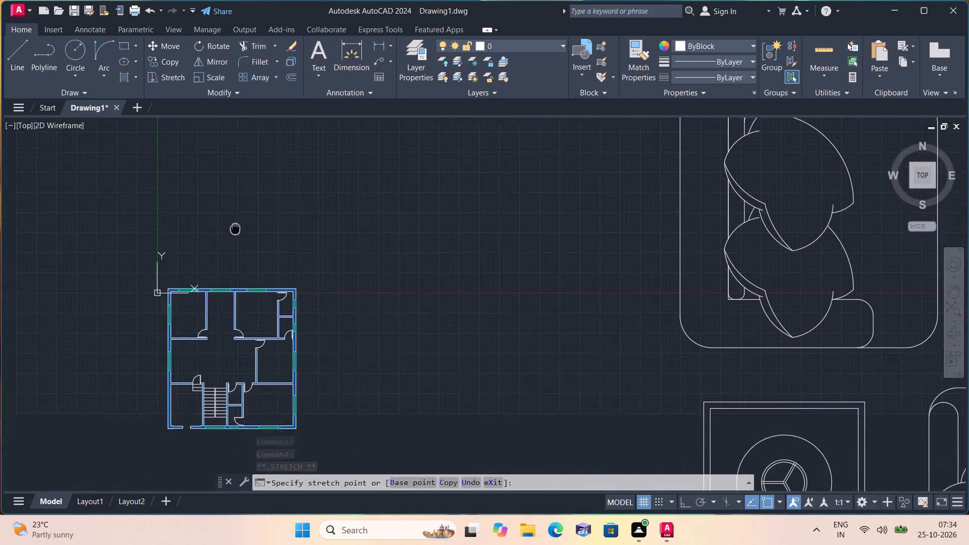
middle_click_drag(241, 220, 279, 174)
scroll(207, 248, "up", 3)
scroll(255, 258, "up", 1)
left_click(251, 257)
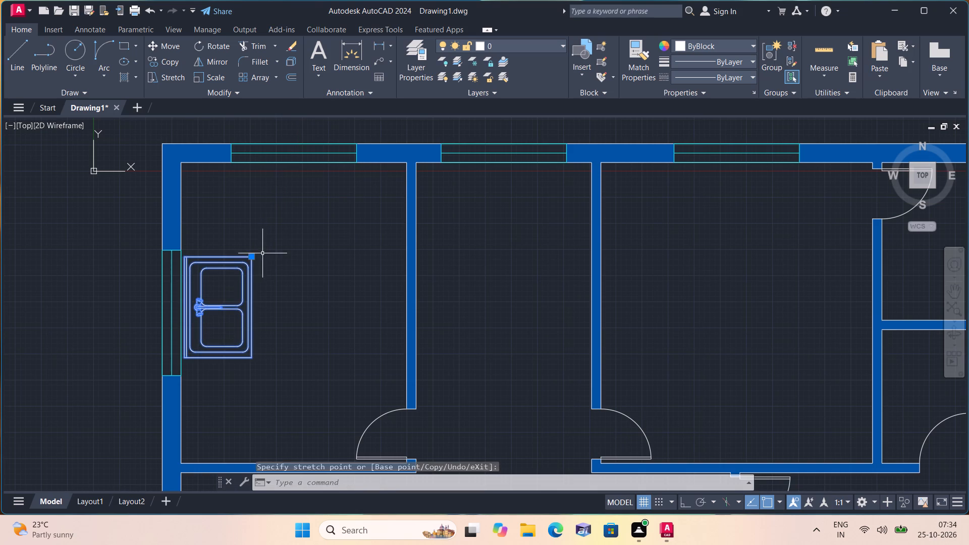
scroll(288, 217, "down", 1)
key("Escape")
Scale the whole two-burner cooktop down freehand from a base point between its burners.
scroll(288, 219, "down", 2)
middle_click_drag(272, 232, 252, 284)
scroll(253, 280, "down", 1)
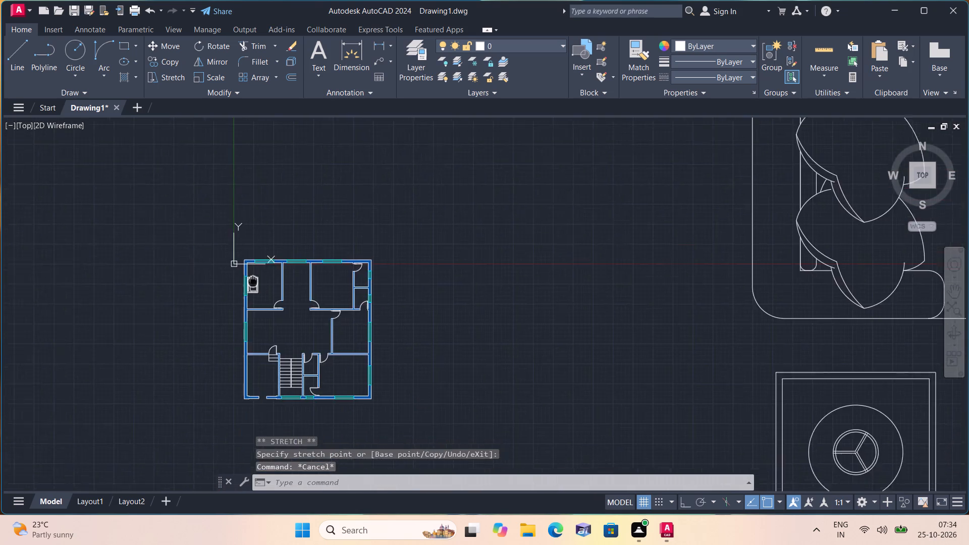
middle_click_drag(252, 284, 250, 292)
scroll(252, 284, "down", 3)
scroll(361, 230, "down", 4)
scroll(398, 218, "up", 1)
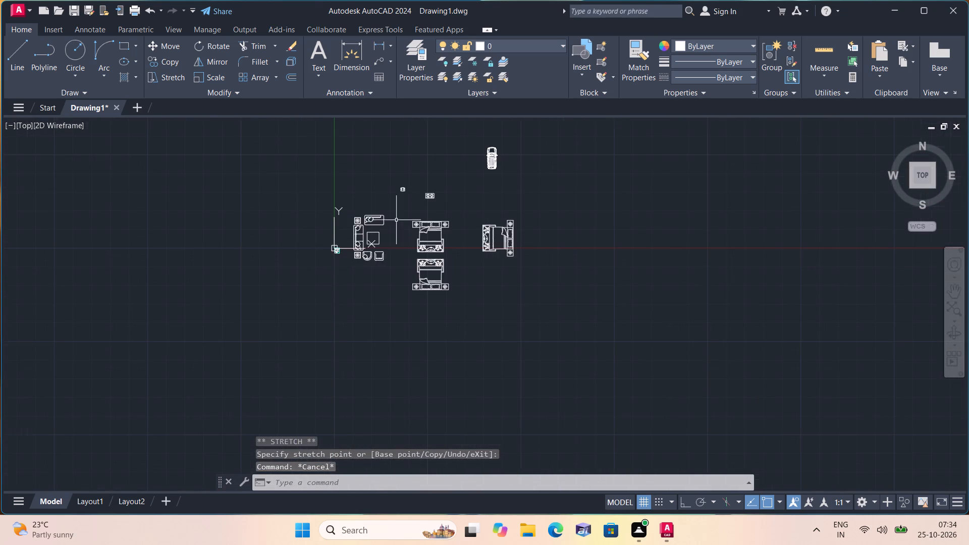
scroll(401, 213, "up", 3)
middle_click_drag(481, 151, 421, 232)
scroll(479, 151, "down", 1)
left_click(417, 213)
left_click(518, 266)
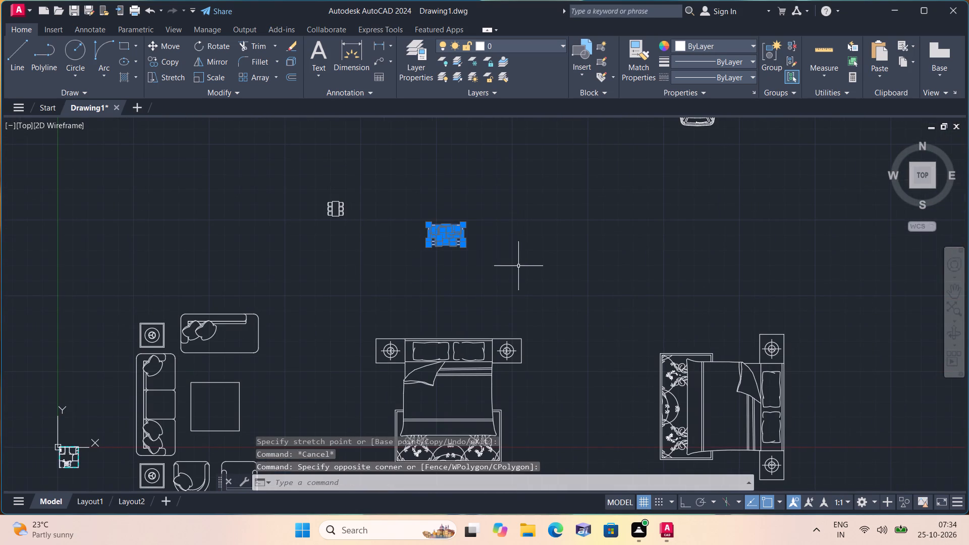
left_click(216, 75)
scroll(443, 241, "up", 3)
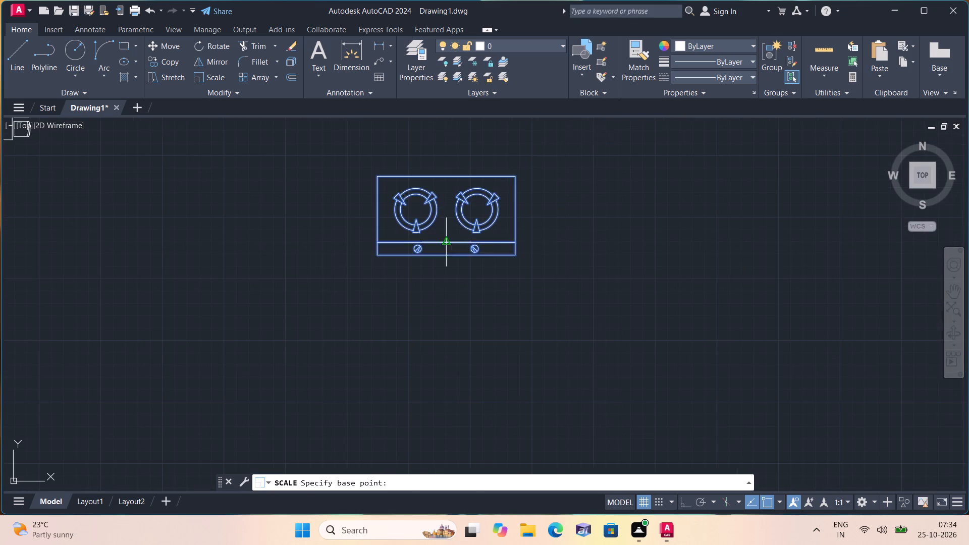
left_click(442, 222)
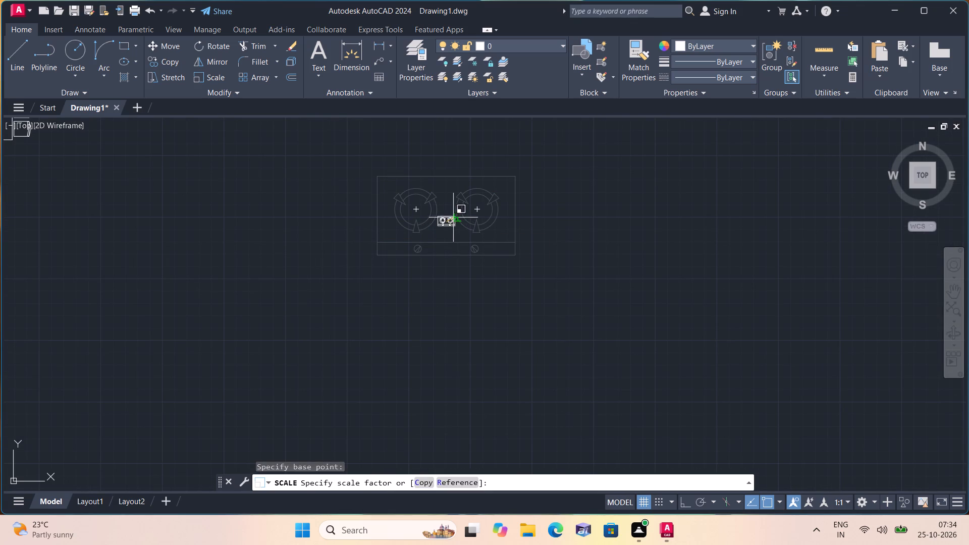
left_click(453, 217)
Move the whole scaled-down cooktop from its remote spot to the empty area just north of the floor plan.
left_click_drag(383, 201, 397, 206)
left_click(544, 256)
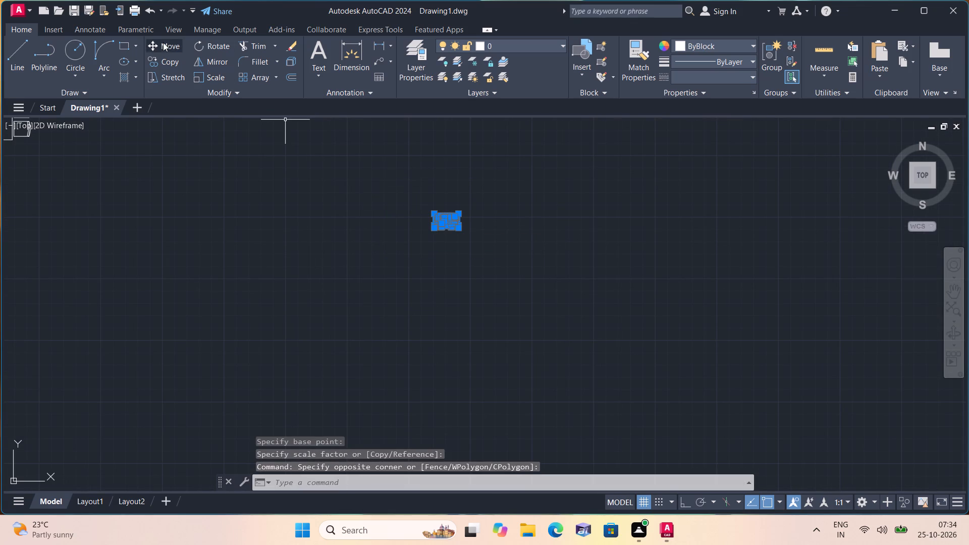
left_click(164, 45)
left_click(450, 223)
scroll(449, 231, "down", 4)
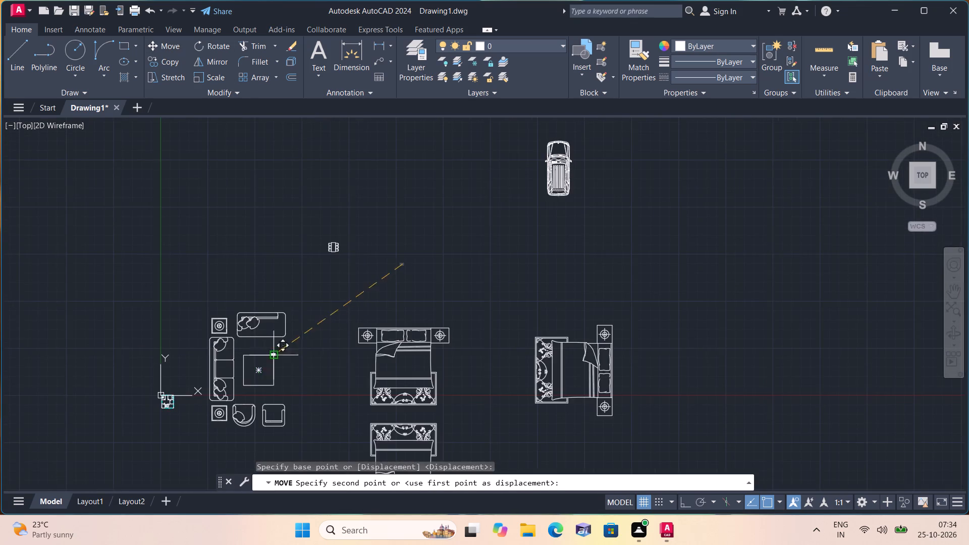
middle_click_drag(243, 368, 446, 237)
scroll(390, 274, "up", 2)
scroll(334, 256, "up", 5)
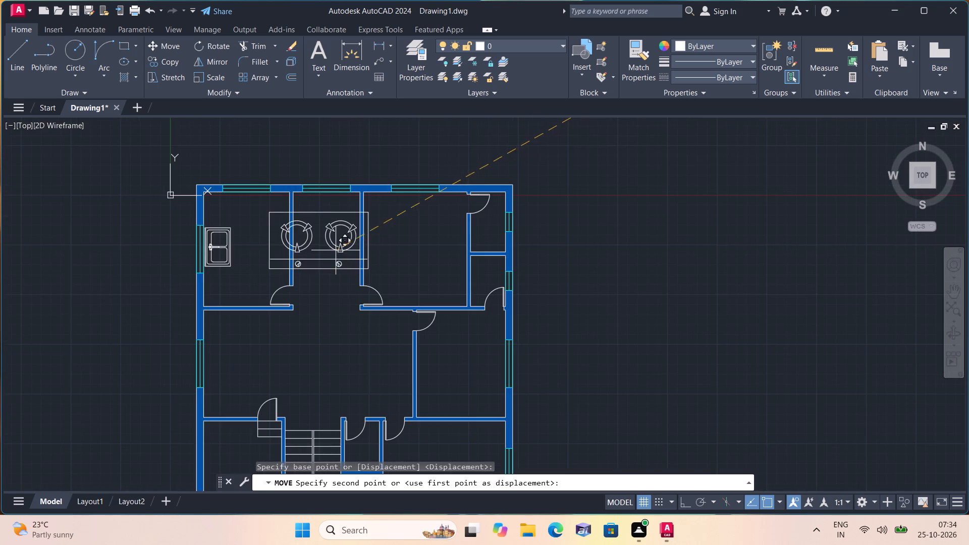
middle_click_drag(296, 221, 349, 323)
scroll(296, 221, "down", 1)
left_click(372, 243)
Scale the double-bowl sink down freehand to about half size from a base point near its middle.
scroll(311, 345, "up", 2)
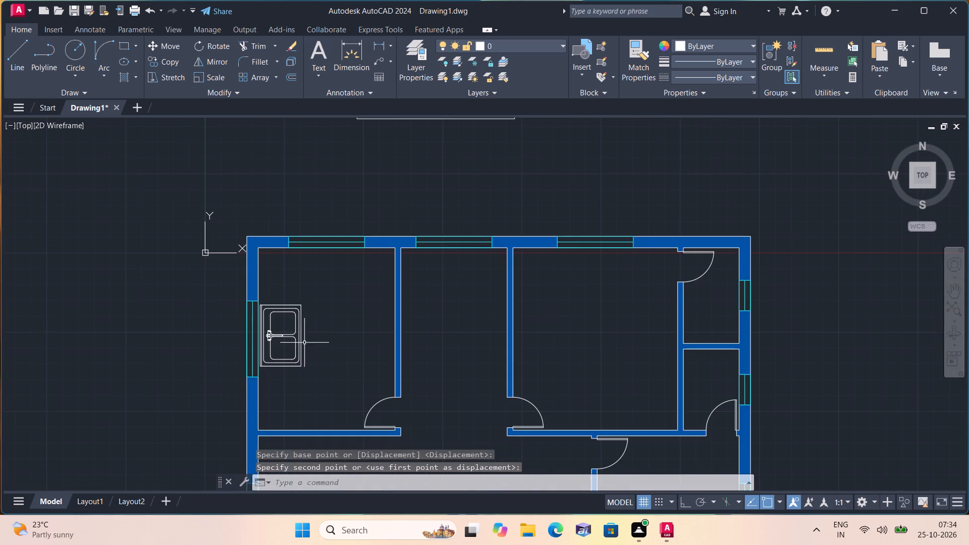
scroll(300, 346, "up", 1)
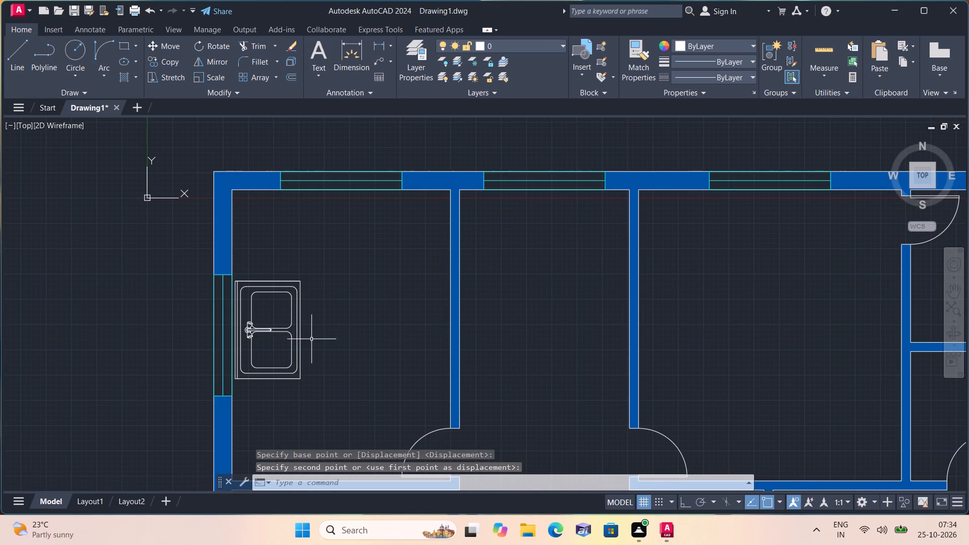
left_click(287, 328)
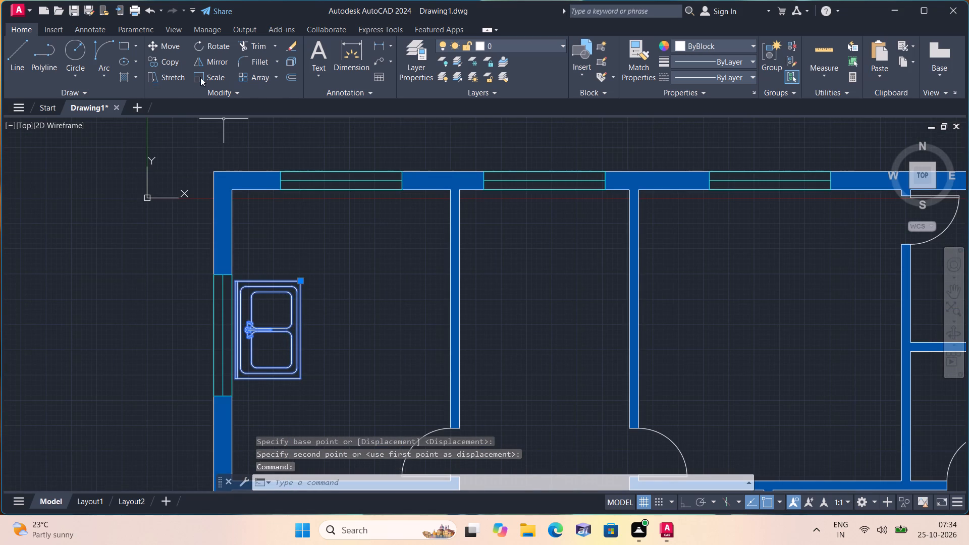
left_click(218, 76)
left_click(266, 321)
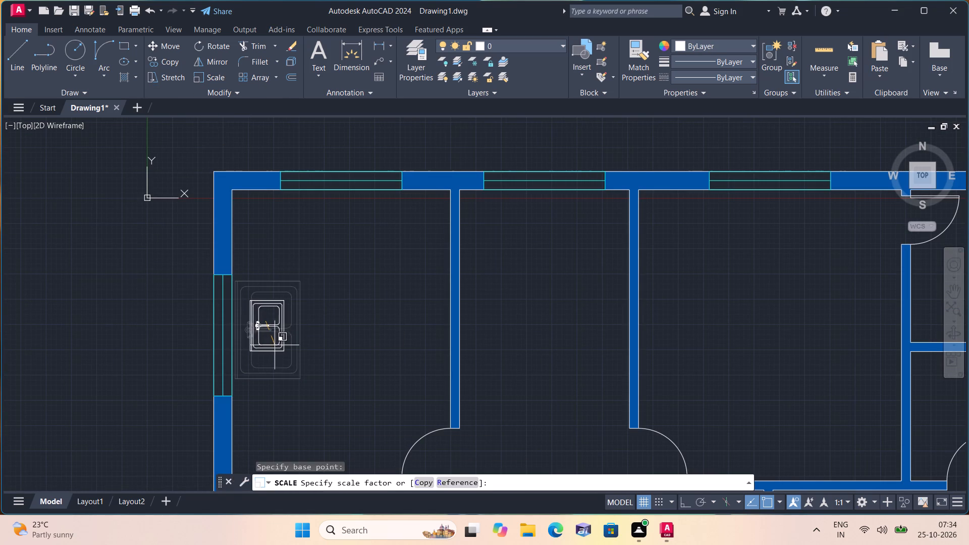
left_click(276, 345)
Shift the smaller sink against the west wall of the northwest room, in front of the window.
left_click(276, 328)
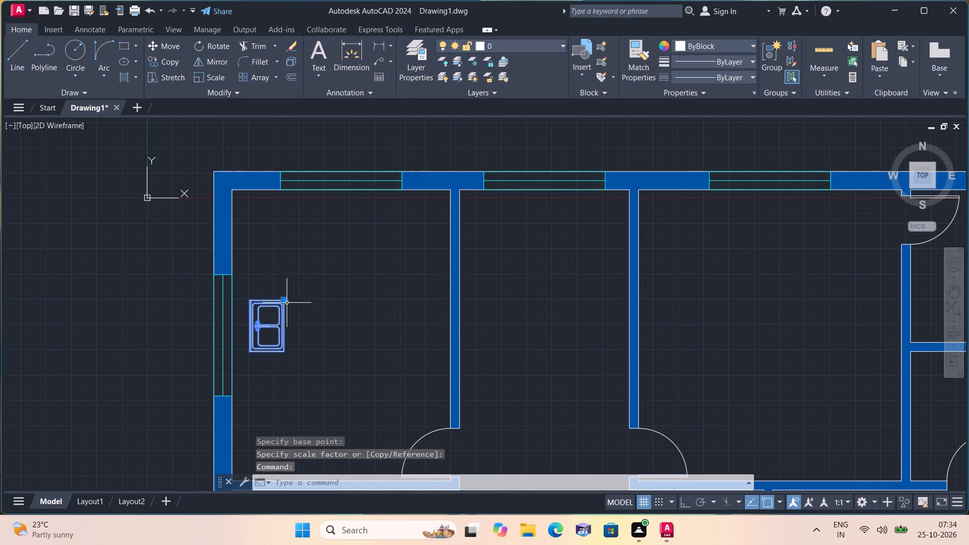
left_click(284, 299)
left_click(268, 314)
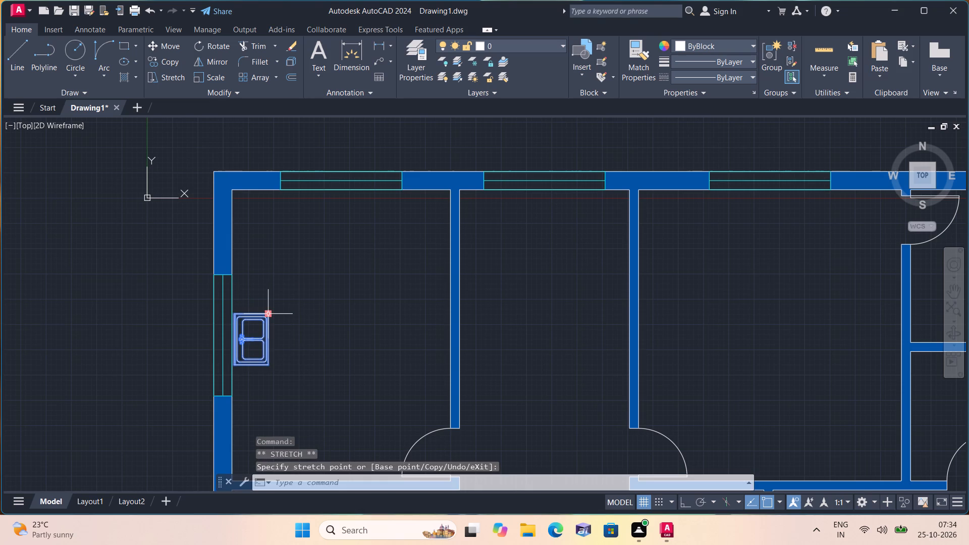
key("Escape")
Scale the whole two-burner cooktop down freehand again from a base point between its burners.
scroll(312, 304, "down", 4)
middle_click_drag(325, 298, 322, 357)
scroll(350, 290, "up", 2)
left_click_drag(270, 262, 274, 267)
left_click(454, 350)
left_click(216, 74)
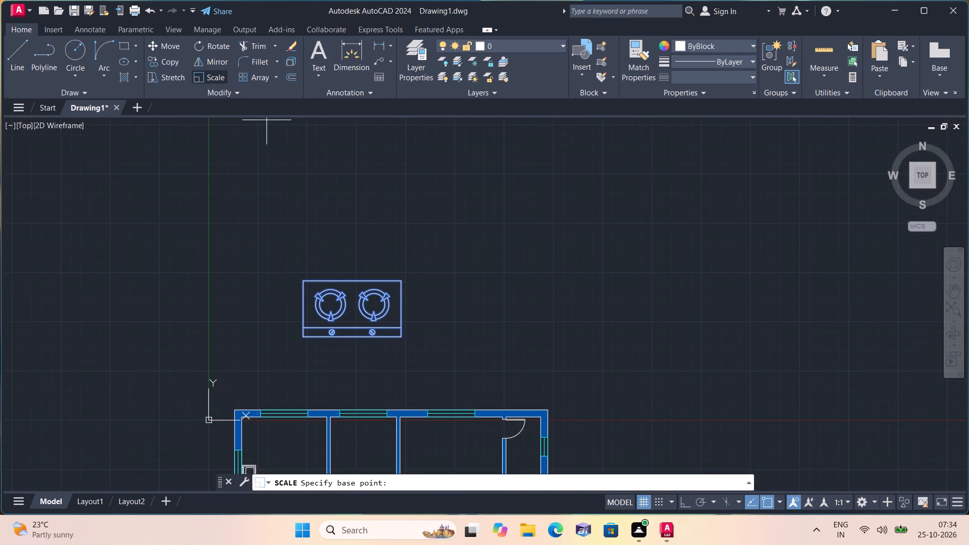
scroll(352, 334, "up", 2)
left_click(351, 283)
left_click(354, 290)
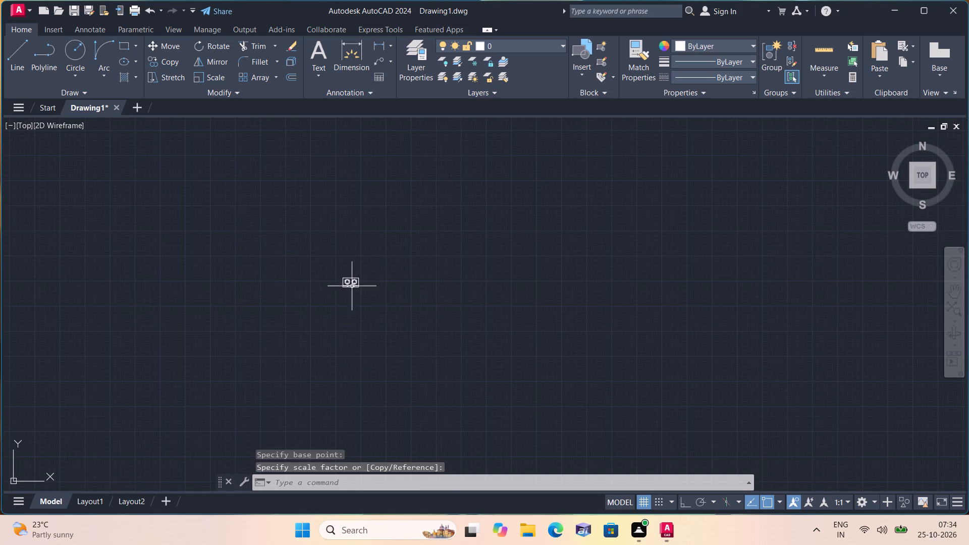
Move the whole cooktop into the floor plan's northwest room, just south of the north wall's window.
left_click_drag(307, 258, 334, 286)
left_click(439, 313)
left_click(174, 44)
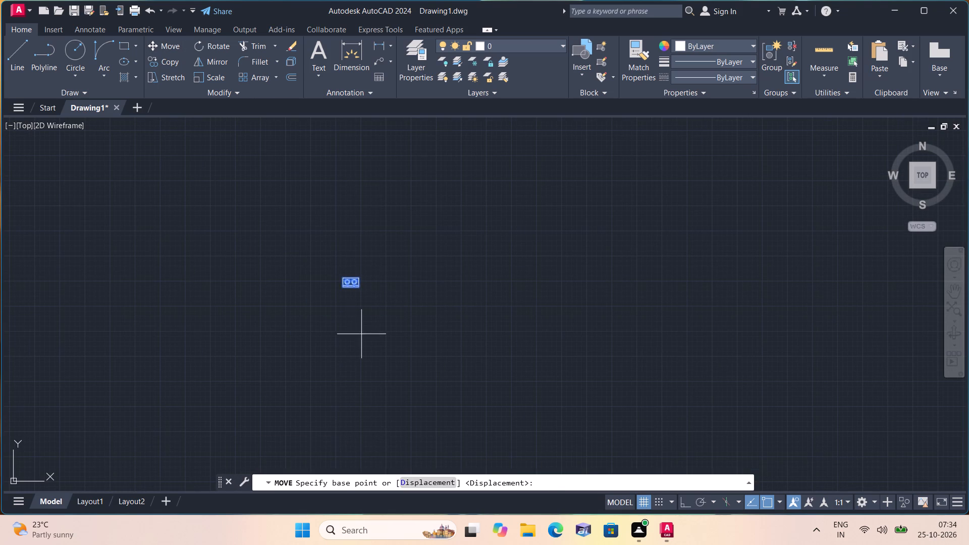
left_click(346, 281)
scroll(298, 323, "down", 2)
middle_click_drag(298, 325, 399, 173)
scroll(354, 260, "up", 4)
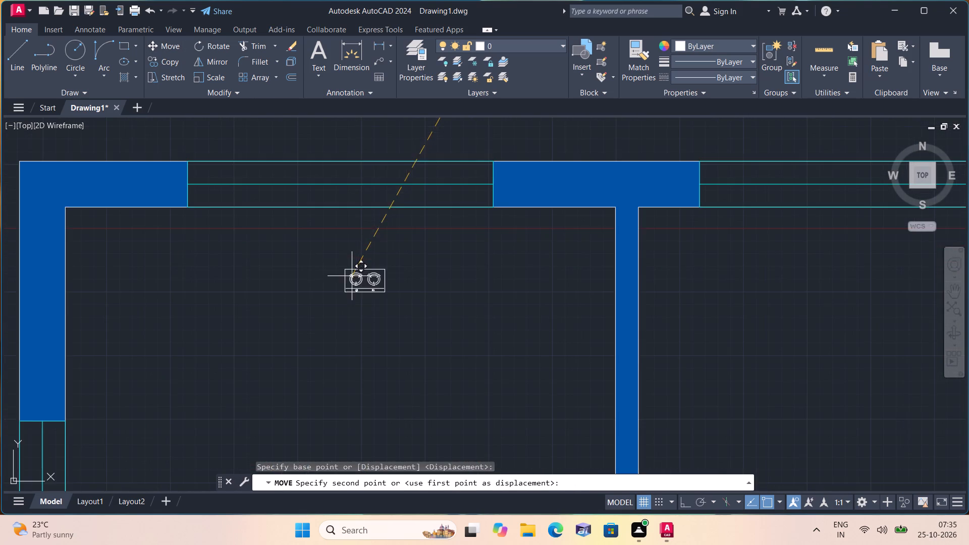
left_click(321, 263)
Scale the whole cooktop up freehand from its northwest corner to suit the room.
left_click(304, 255)
left_click(411, 302)
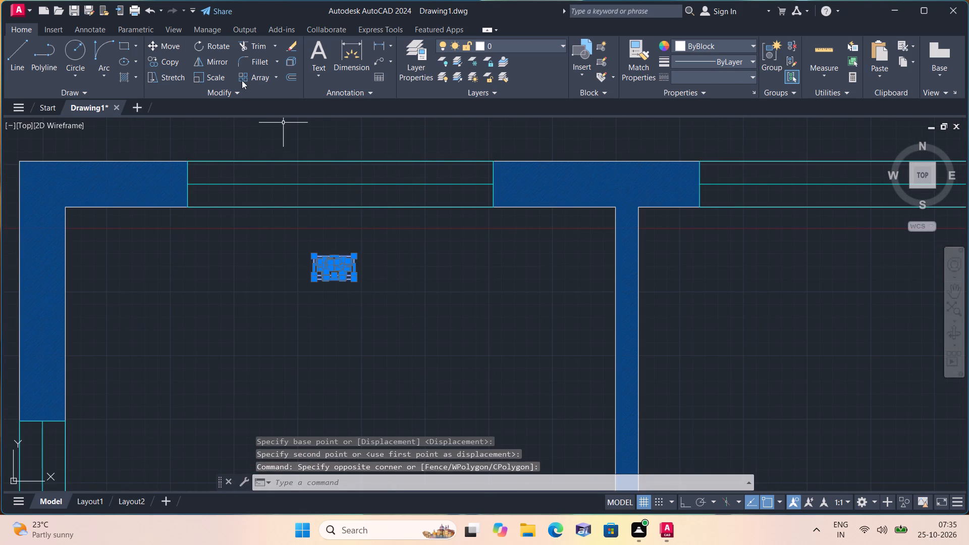
left_click(216, 75)
left_click(316, 254)
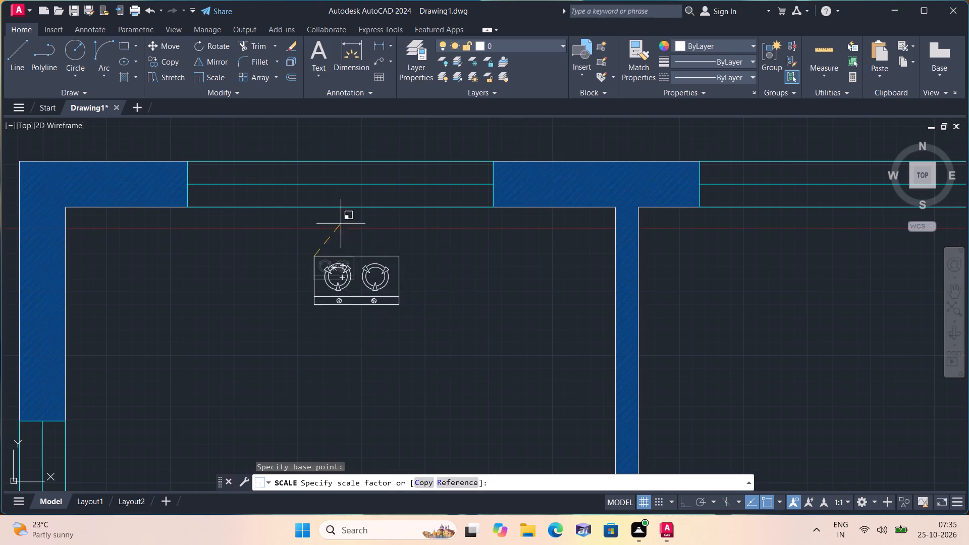
left_click(368, 258)
Move the enlarged cooktop up against the north wall of the northwest room, in front of the window.
left_click_drag(477, 362, 463, 349)
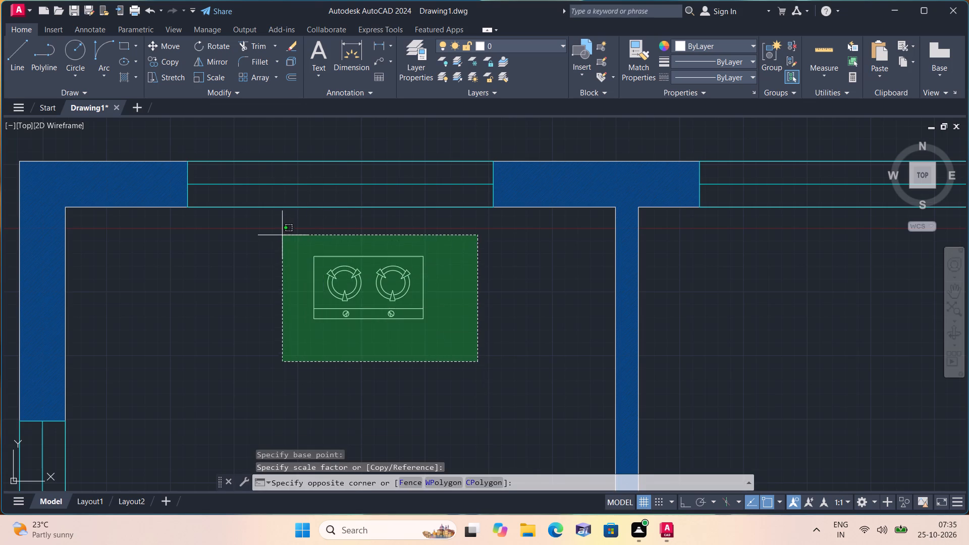
left_click(282, 235)
left_click(164, 44)
left_click(363, 293)
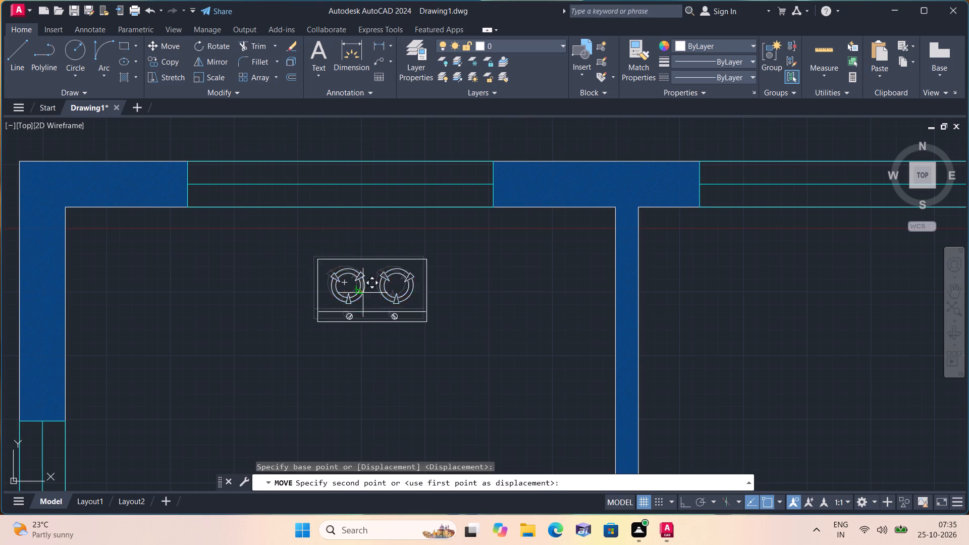
left_click(324, 250)
Scale the whole six-chair dining set down freehand from a base point at the centre of its table.
scroll(331, 223, "down", 4)
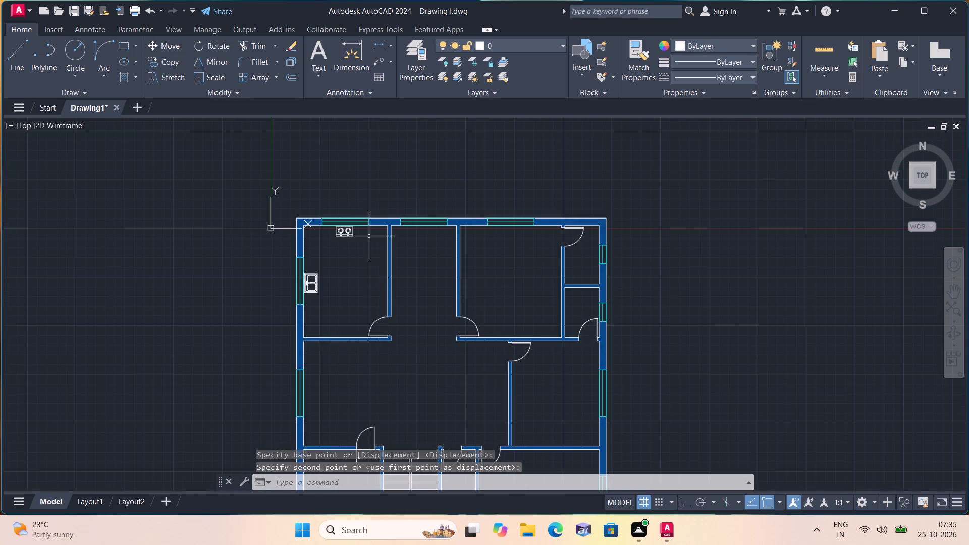
scroll(400, 242, "down", 4)
middle_click_drag(454, 222, 298, 346)
scroll(358, 271, "down", 2)
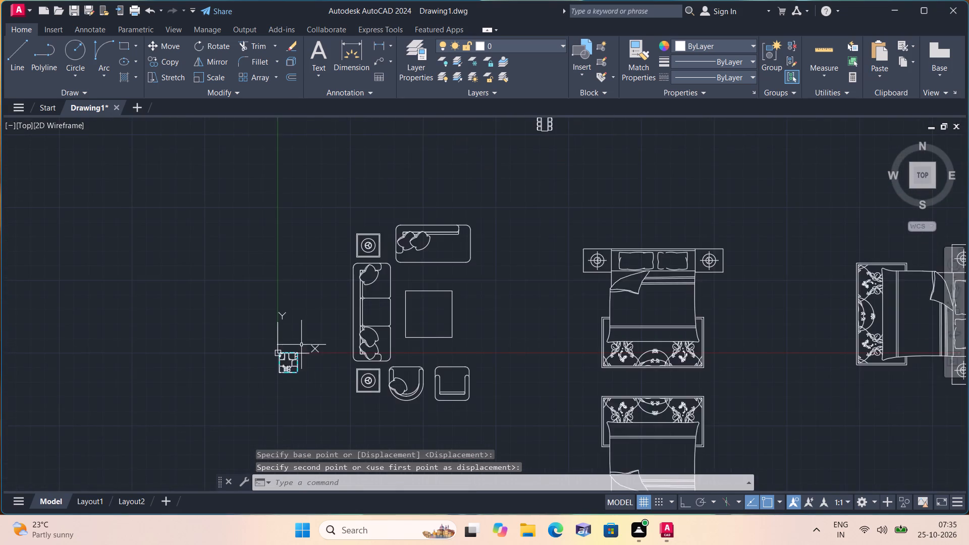
scroll(354, 326, "down", 1)
scroll(447, 198, "up", 2)
left_click(460, 187)
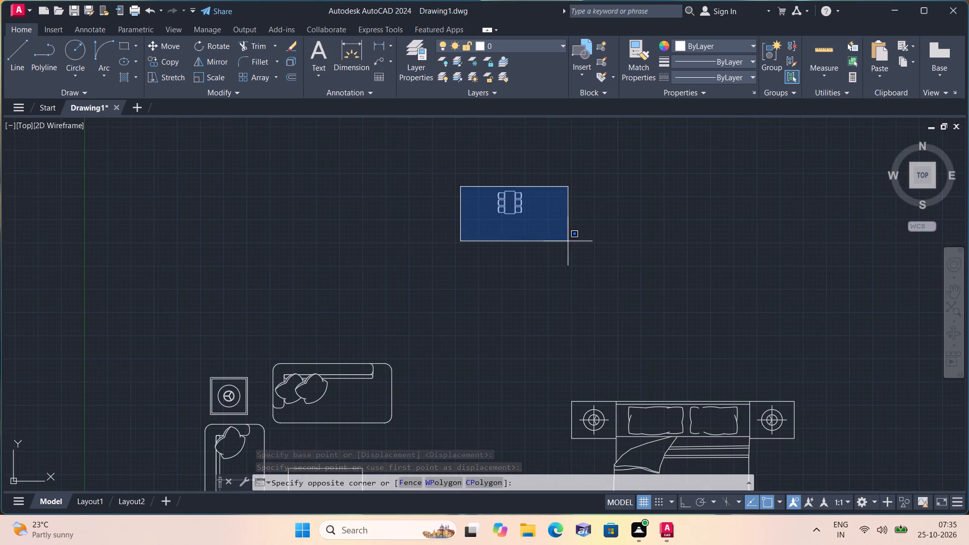
left_click(571, 242)
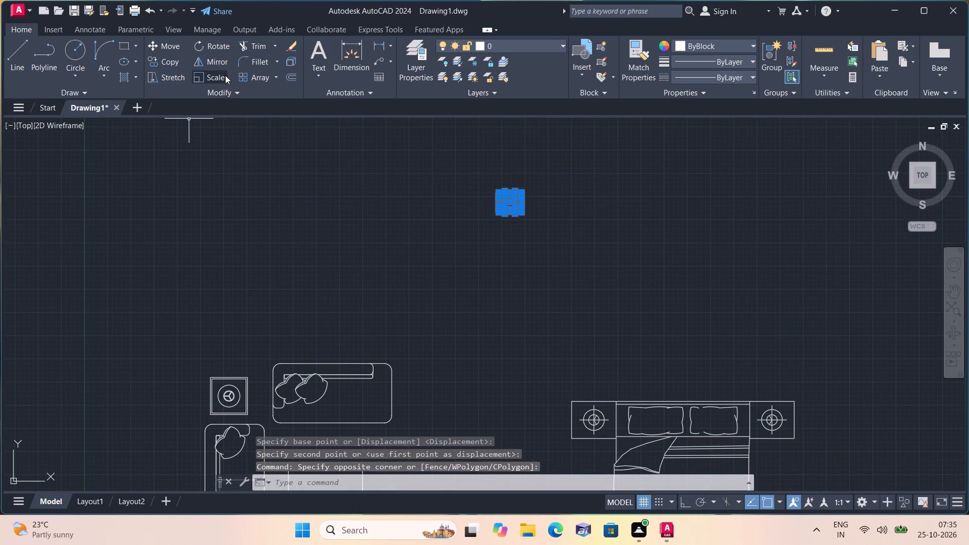
left_click(218, 77)
scroll(510, 215, "up", 2)
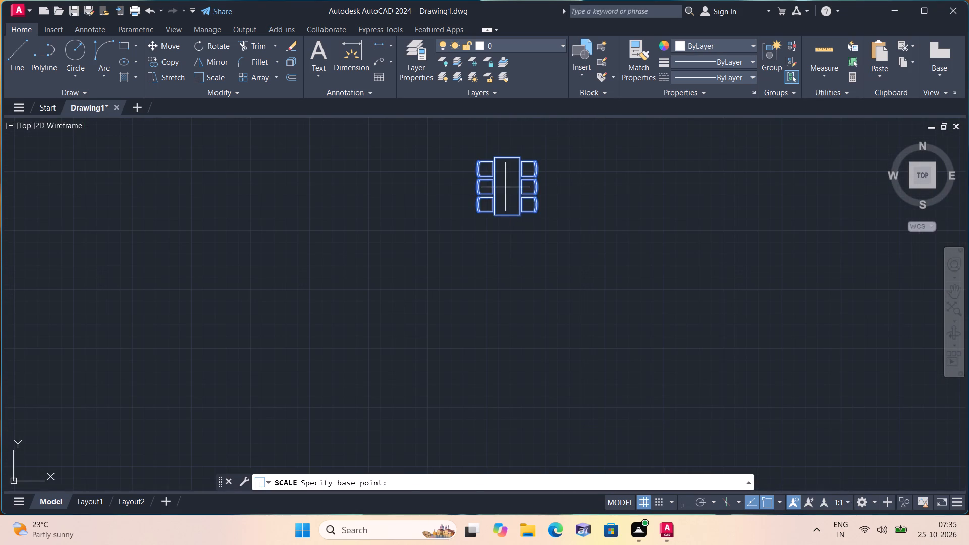
left_click(508, 187)
left_click(514, 198)
Move the whole scaled-down dining set to the empty area just north of the floor plan.
left_click_drag(452, 152, 496, 192)
left_click(596, 238)
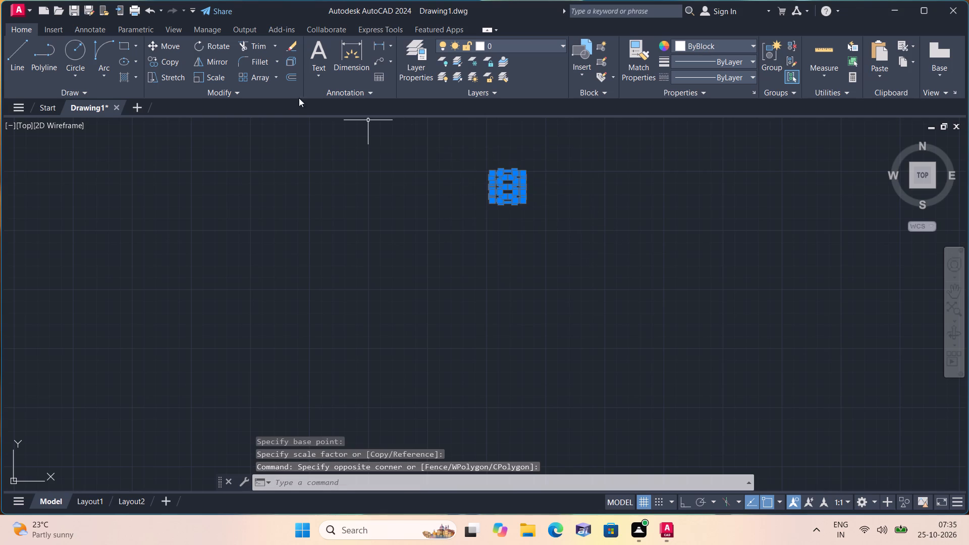
left_click(161, 41)
left_click(504, 186)
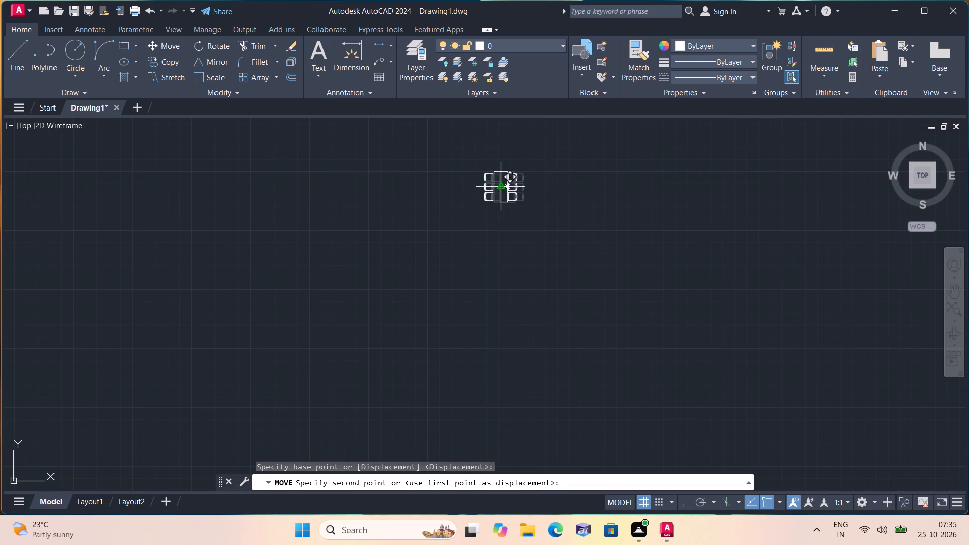
scroll(489, 207, "down", 4)
scroll(389, 345, "up", 3)
scroll(304, 359, "up", 3)
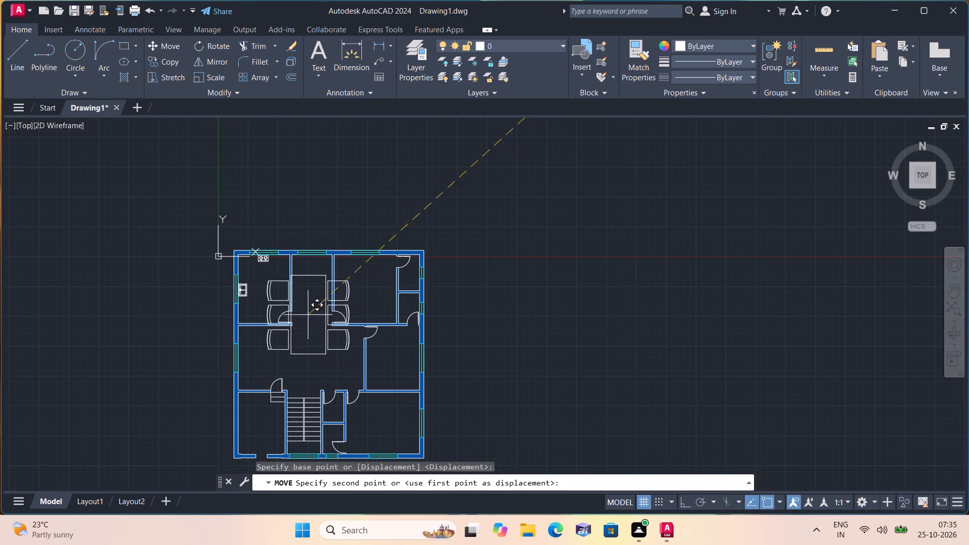
left_click(324, 185)
Scale the whole dining set down freehand again from the table's centre, to a size that fits a room.
left_click(271, 142)
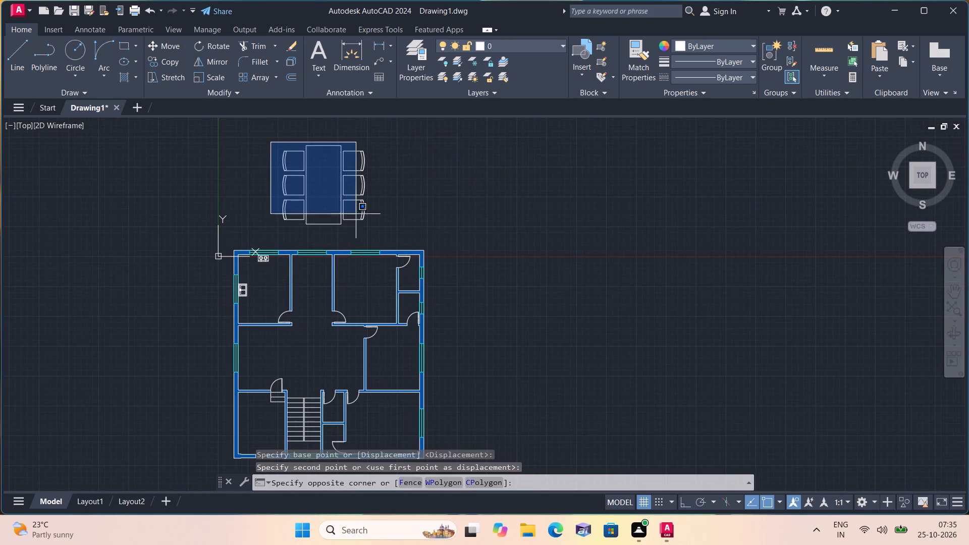
left_click(389, 226)
left_click(213, 74)
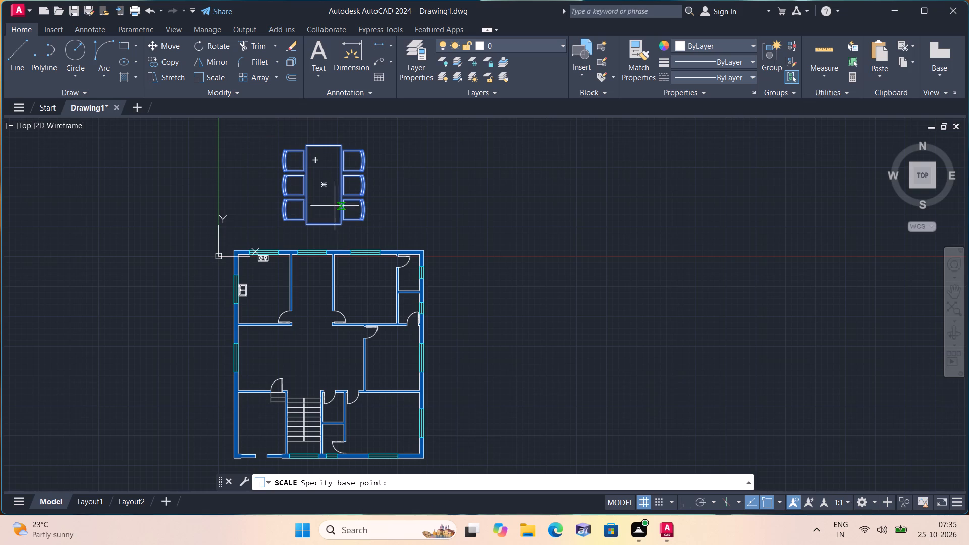
left_click(329, 184)
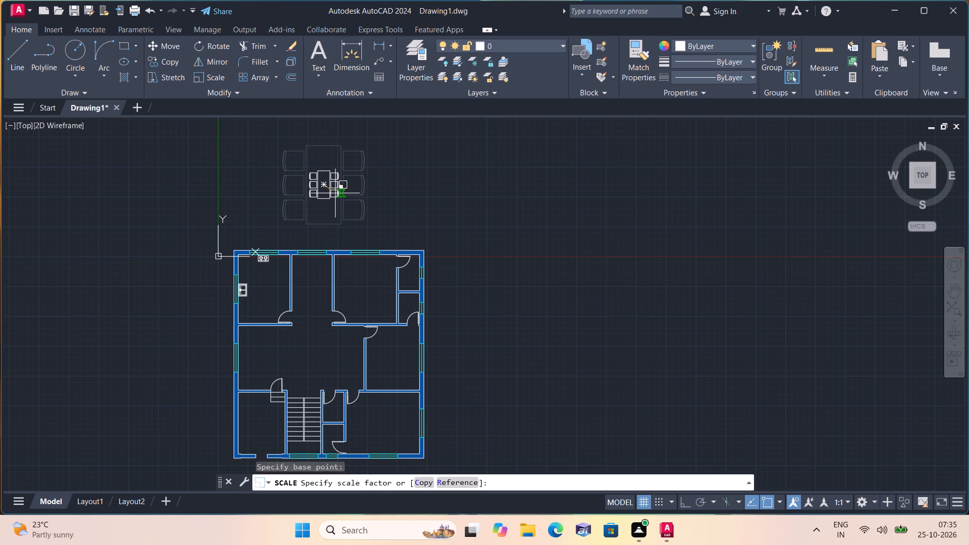
left_click(333, 188)
Move the whole dining set into the middle room on the floor plan's north side, below its window.
left_click_drag(303, 168, 315, 190)
left_click(401, 233)
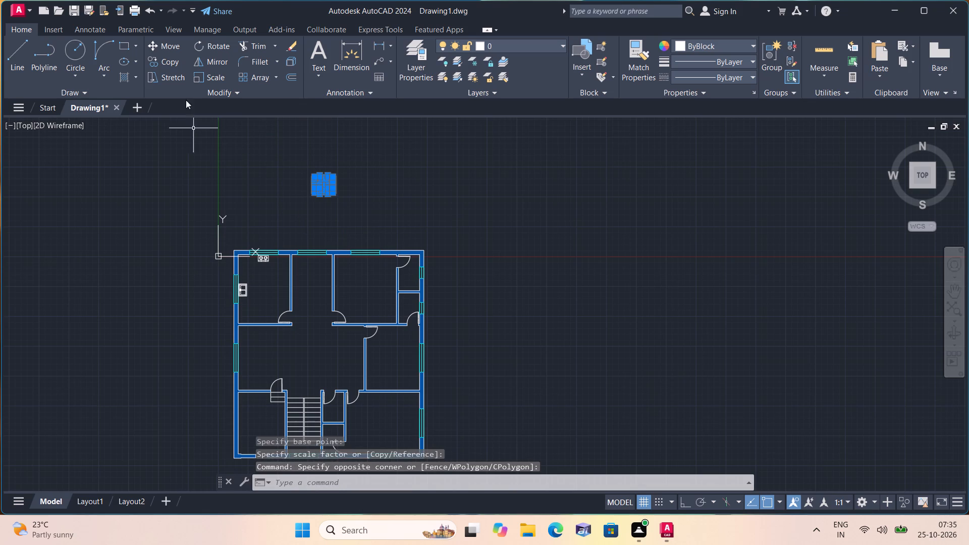
left_click(164, 44)
left_click(321, 182)
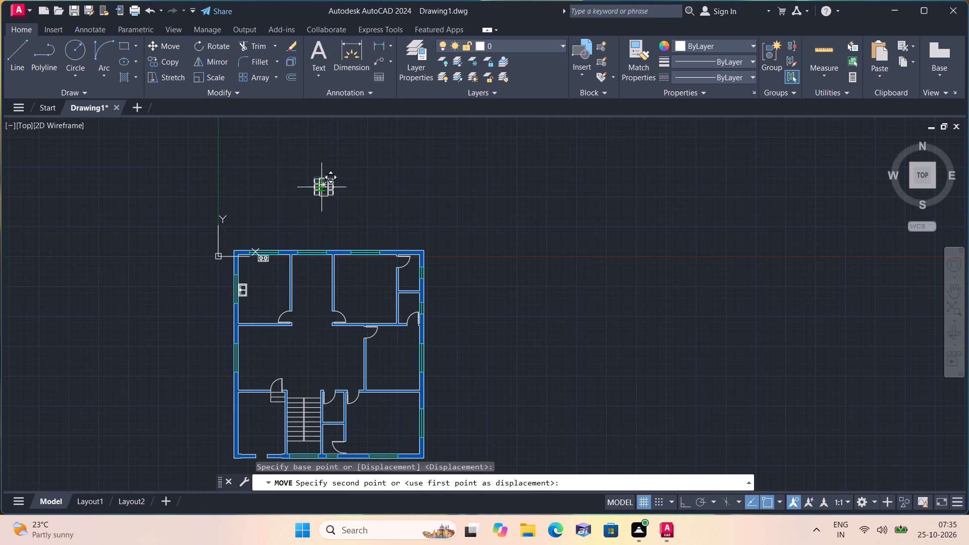
scroll(297, 270, "up", 2)
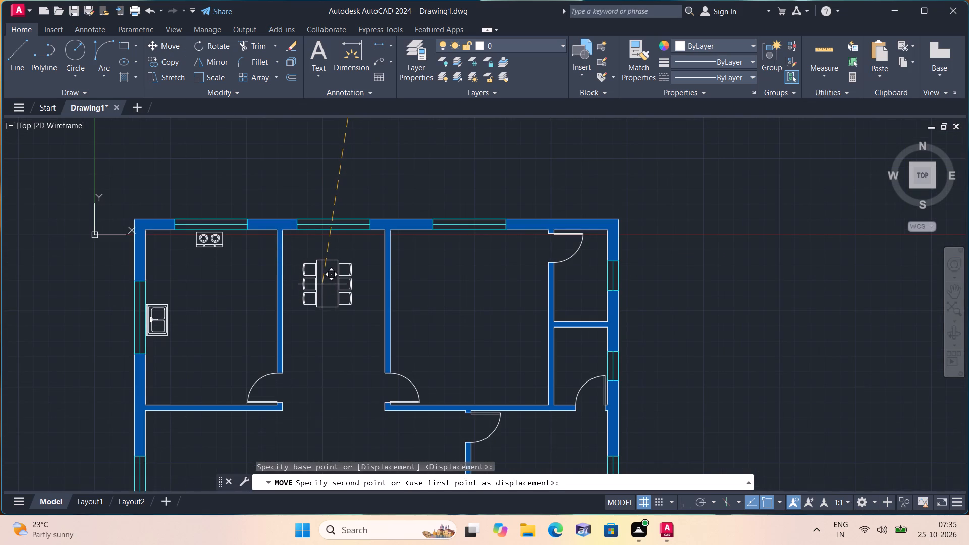
left_click(324, 290)
Scale the whole living room set down freehand from a base point near the centre of its coffee table.
scroll(328, 293, "down", 2)
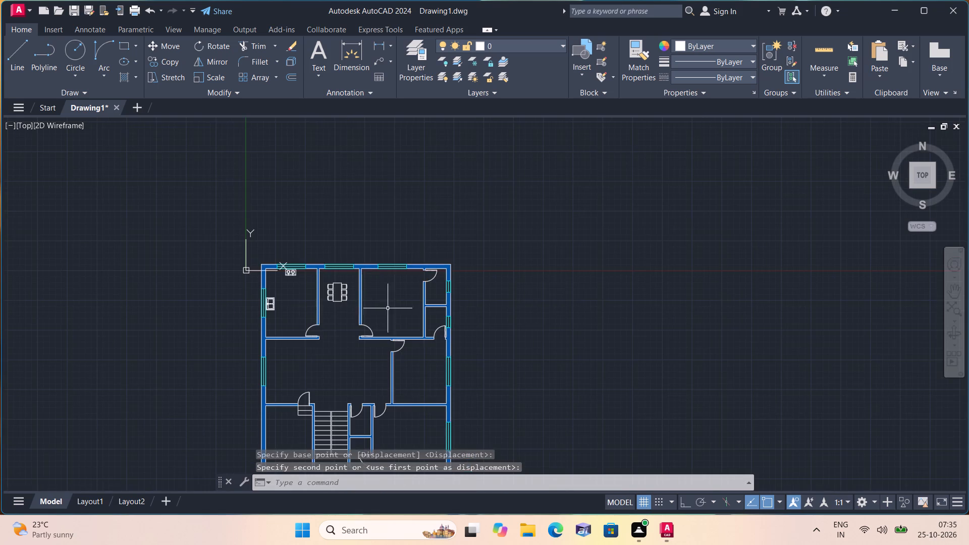
scroll(546, 336, "down", 4)
middle_click_drag(546, 336, 287, 295)
scroll(403, 309, "down", 2)
middle_click_drag(392, 316, 361, 359)
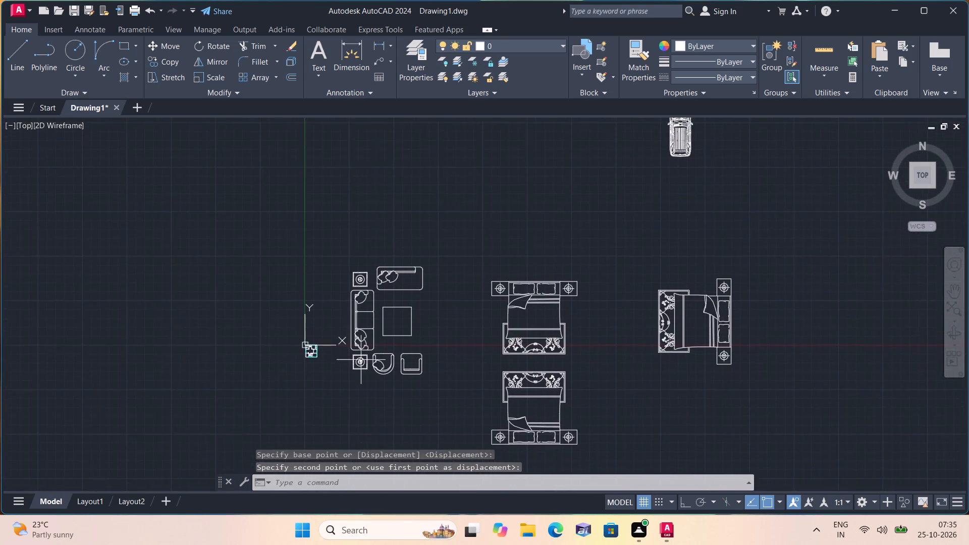
scroll(361, 304, "up", 2)
left_click(312, 190)
middle_click_drag(497, 361, 449, 239)
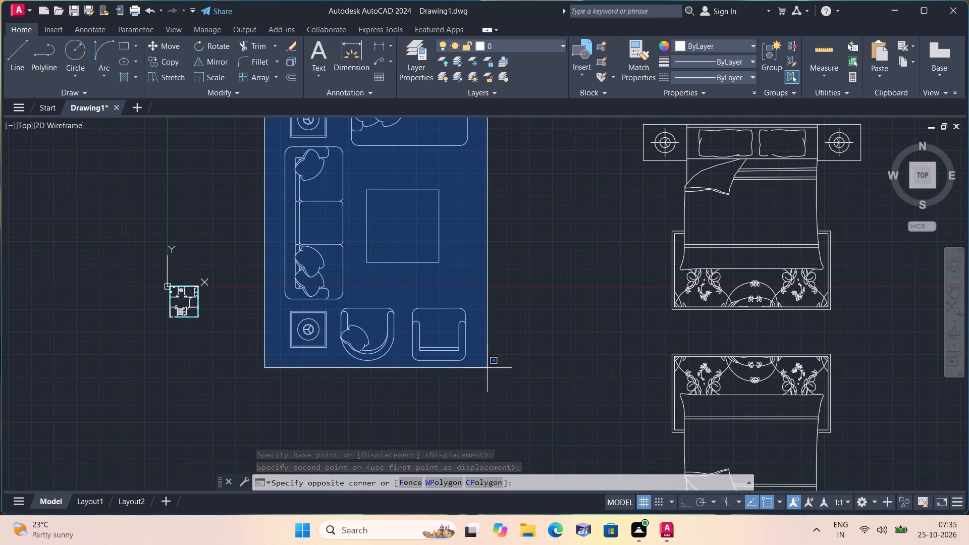
left_click(494, 365)
left_click(215, 78)
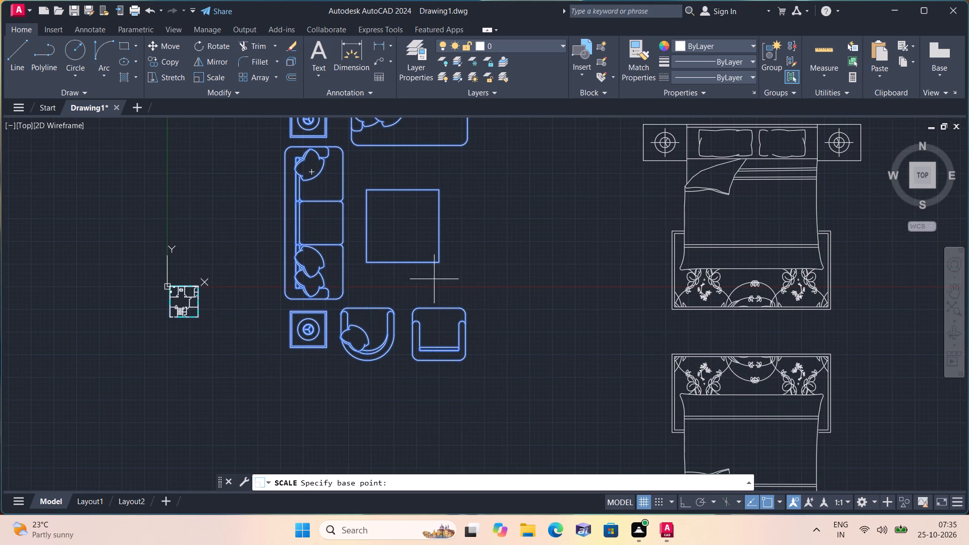
left_click(400, 223)
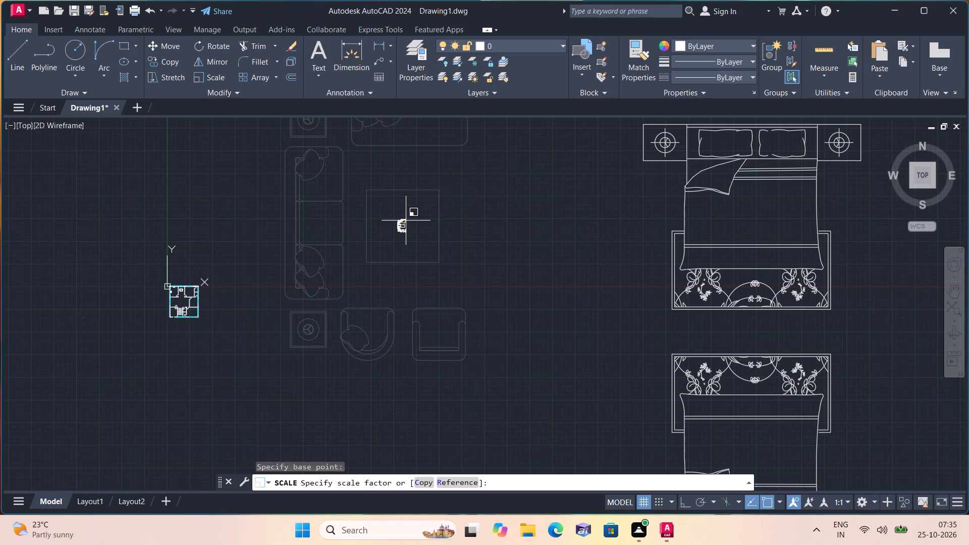
left_click(405, 226)
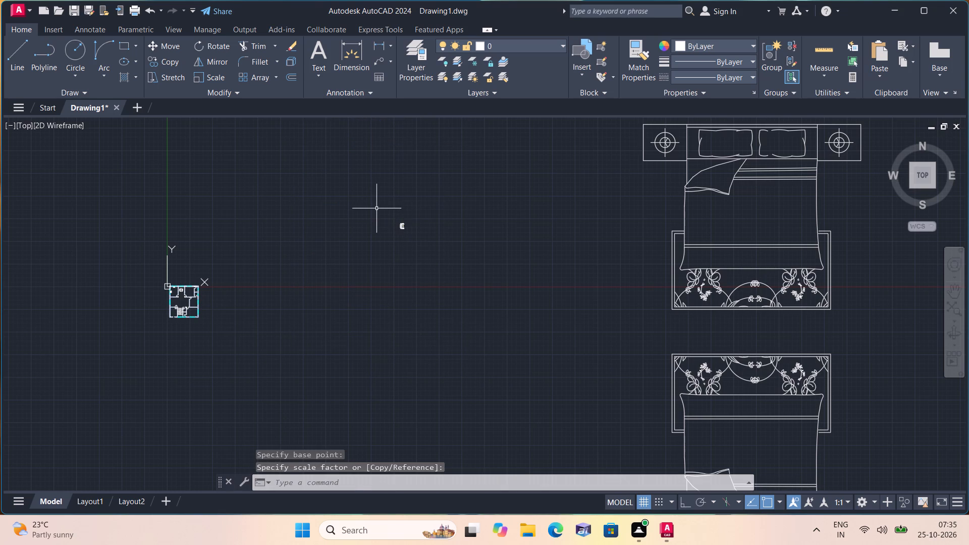
Move the whole scaled-down living room set into the large central room, with the sofa beside the west window.
left_click_drag(379, 211, 399, 232)
left_click(475, 276)
left_click(164, 43)
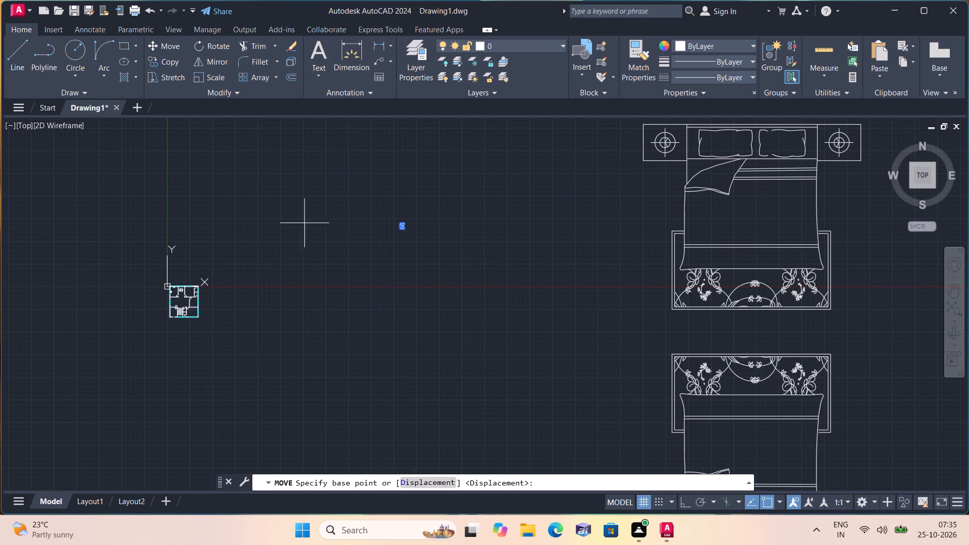
left_click(402, 223)
scroll(187, 304, "up", 4)
scroll(129, 282, "up", 2)
middle_click_drag(17, 308, 353, 341)
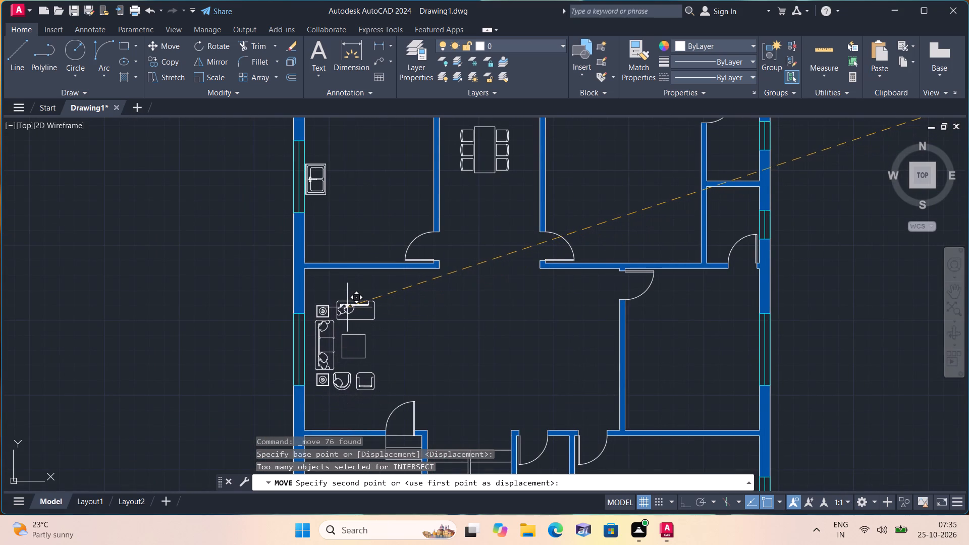
left_click(347, 307)
Scale the whole car down freehand from a base point near its centre.
middle_click_drag(466, 350, 288, 335)
scroll(288, 335, "down", 1)
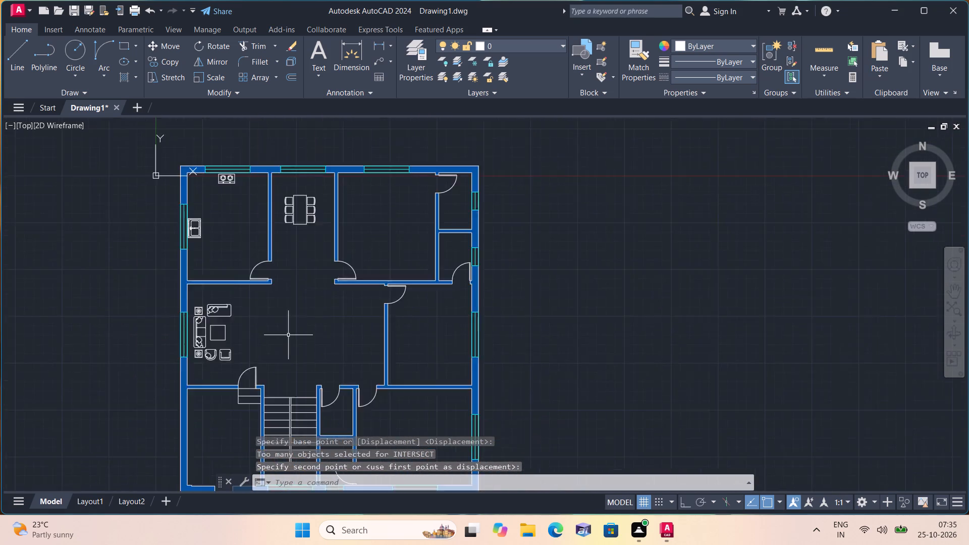
scroll(288, 335, "down", 1)
scroll(348, 358, "down", 7)
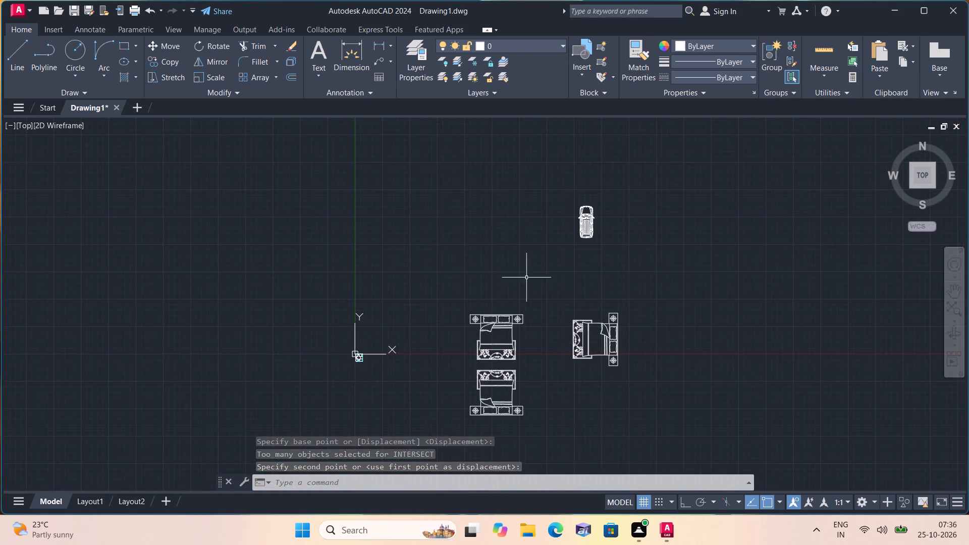
scroll(546, 213, "up", 1)
left_click(562, 192)
left_click(678, 286)
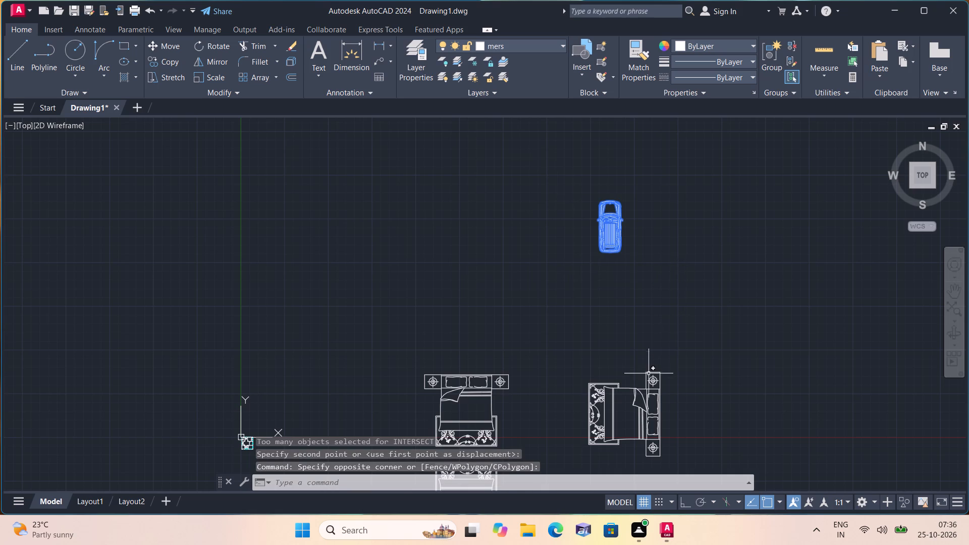
left_click(215, 73)
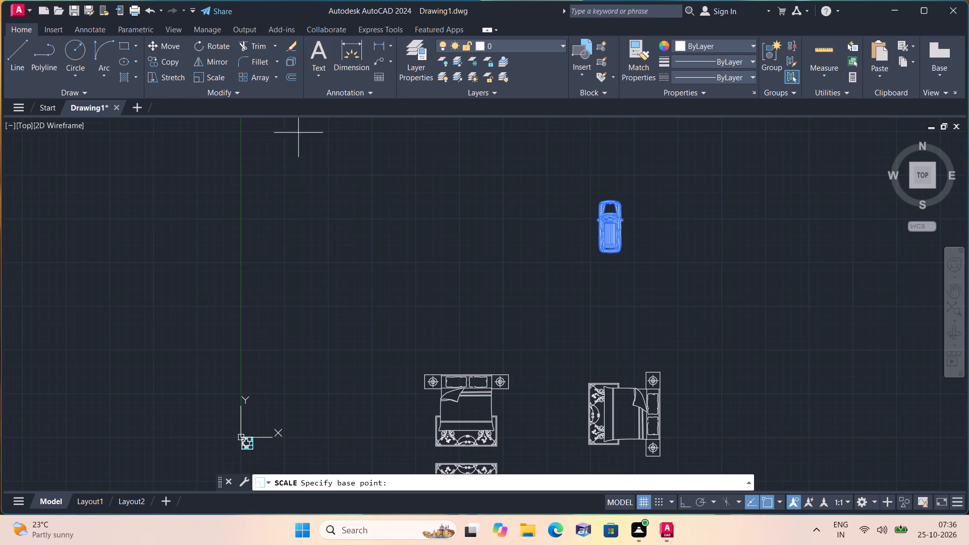
scroll(619, 234, "up", 2)
left_click(598, 218)
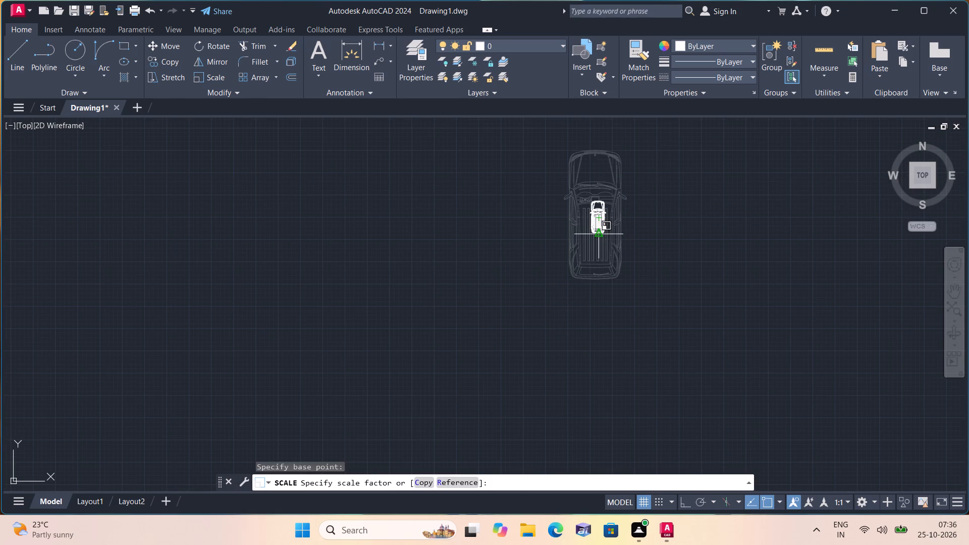
left_click(600, 231)
Move the whole scaled-down car to the empty area just west of the floor plan.
left_click(566, 195)
left_click(686, 268)
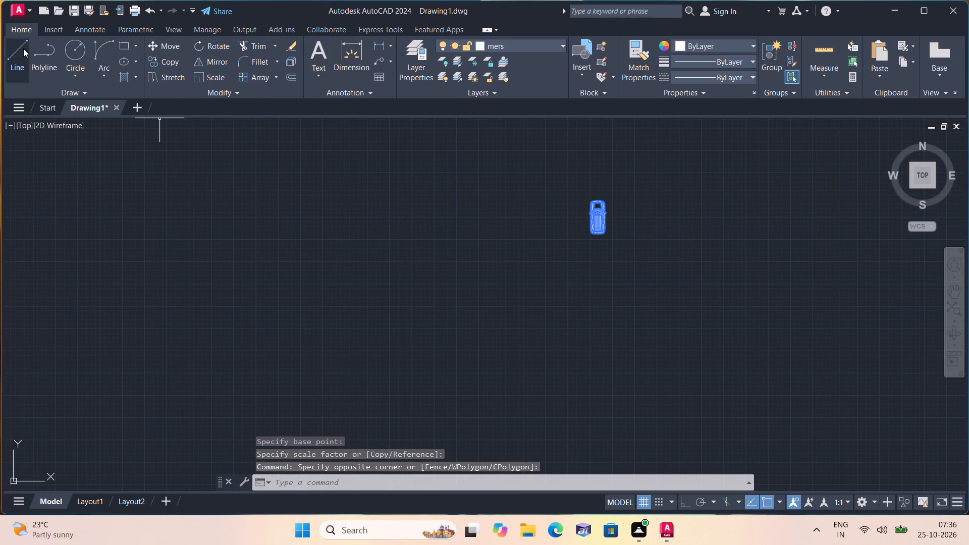
left_click(165, 42)
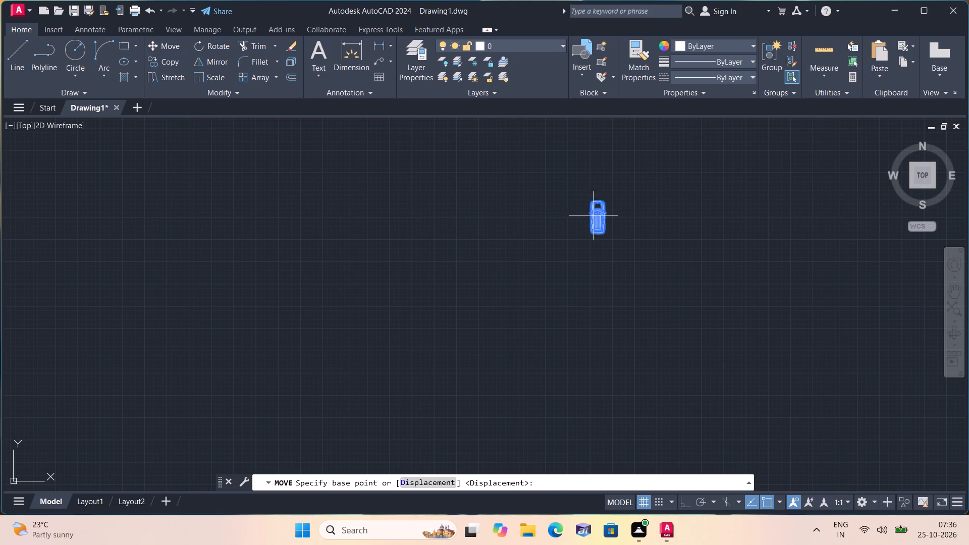
left_click(594, 215)
scroll(336, 337, "down", 2)
middle_click_drag(317, 340, 353, 218)
scroll(74, 403, "up", 4)
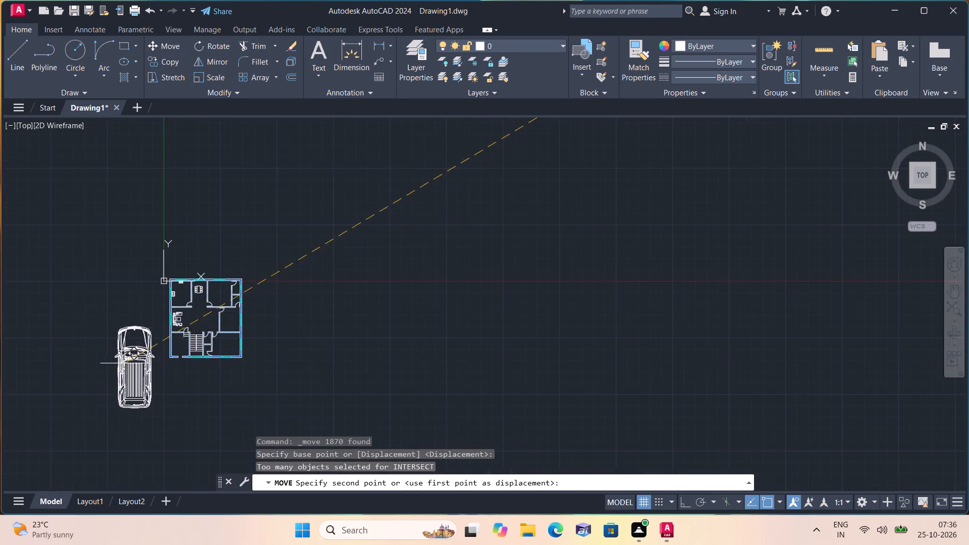
scroll(125, 363, "up", 2)
middle_click_drag(202, 300, 257, 349)
left_click(128, 291)
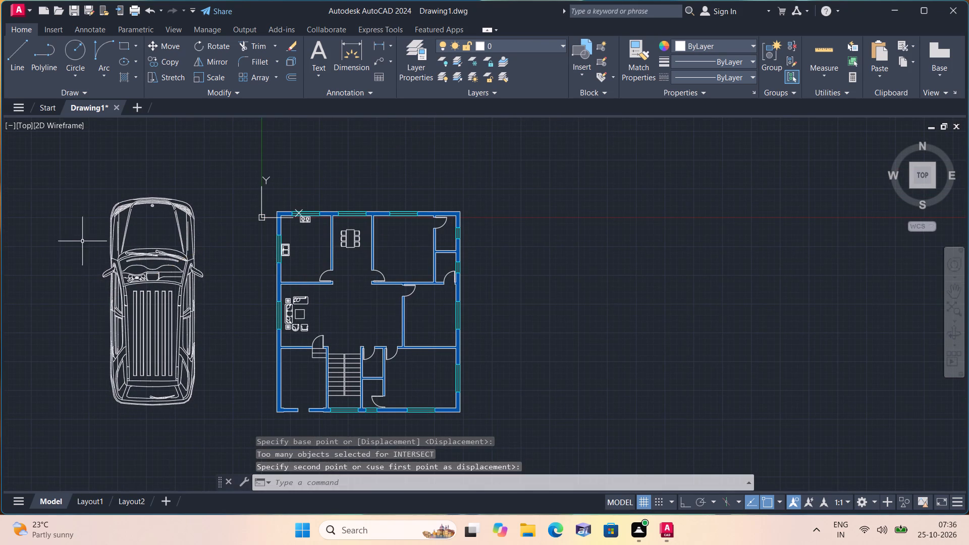
Scale the whole car down freehand again from a base point near its front, to a size that fits a room.
left_click(77, 180)
left_click(217, 415)
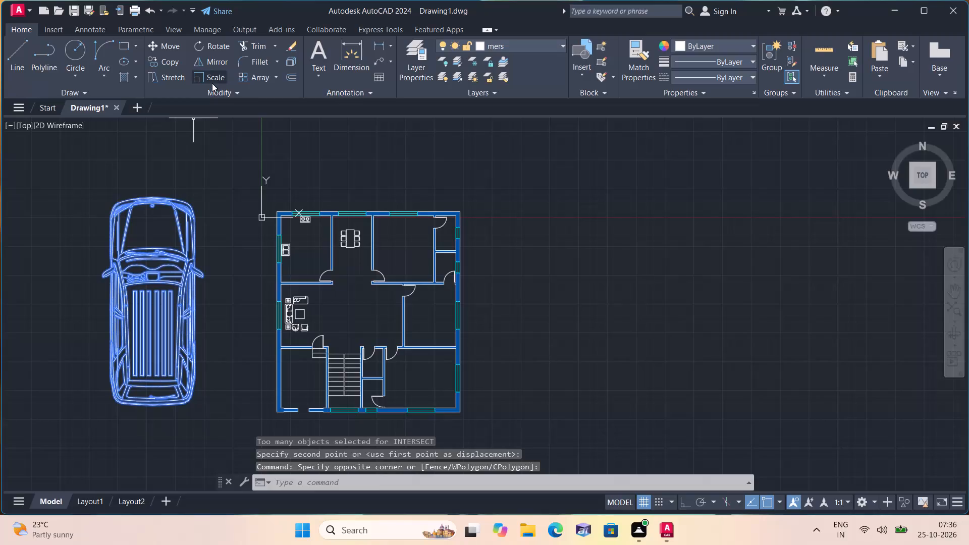
left_click(219, 74)
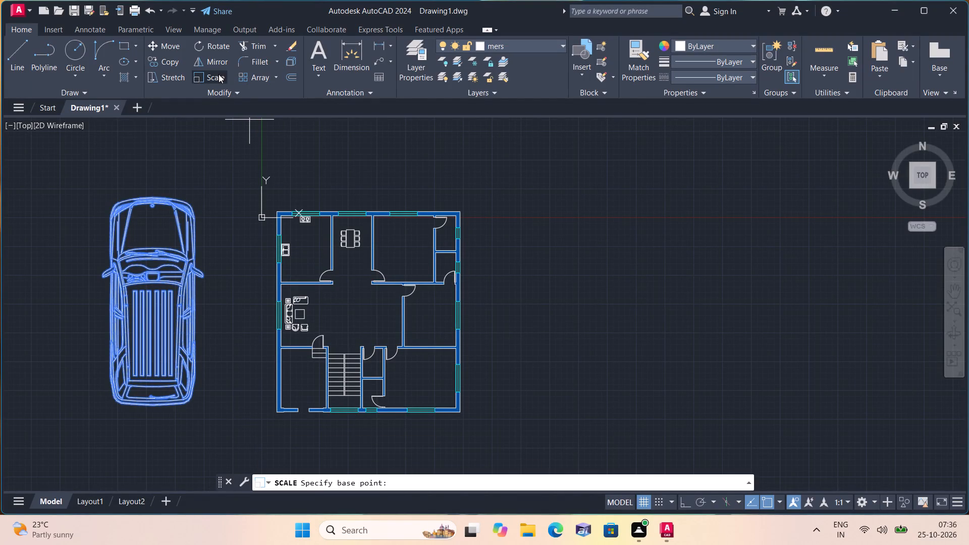
left_click(160, 216)
left_click(160, 228)
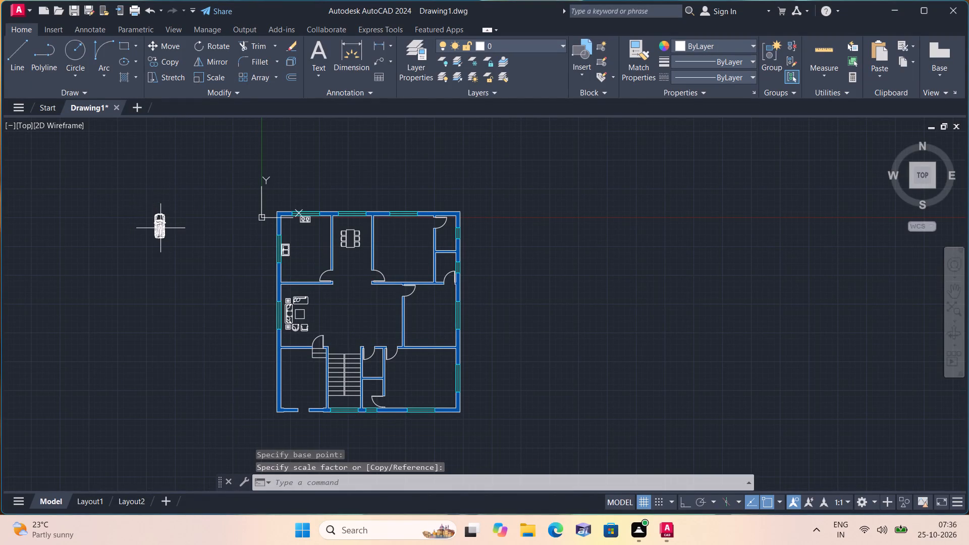
Move the whole car into the floor plan's southwest room, beside the staircase.
left_click_drag(137, 204, 148, 219)
left_click(182, 247)
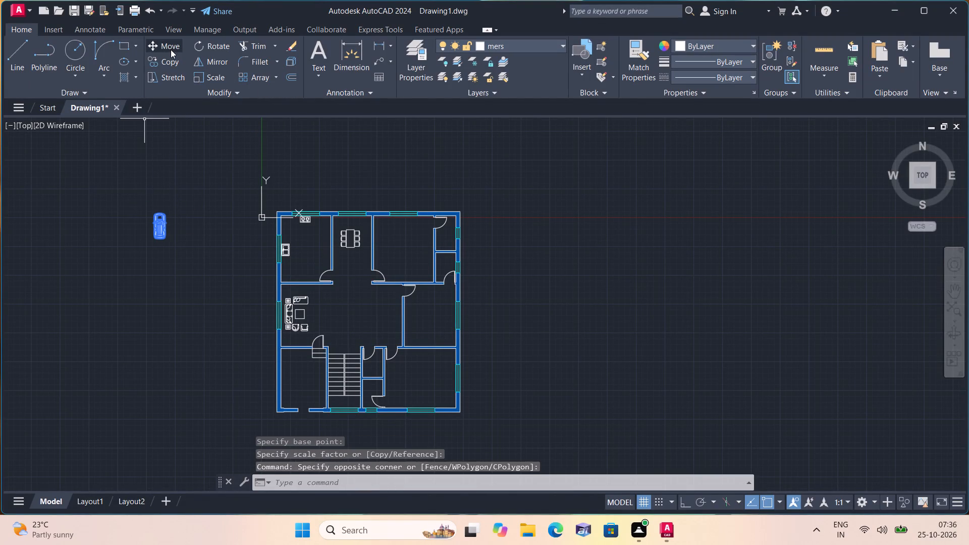
left_click(170, 49)
left_click(158, 228)
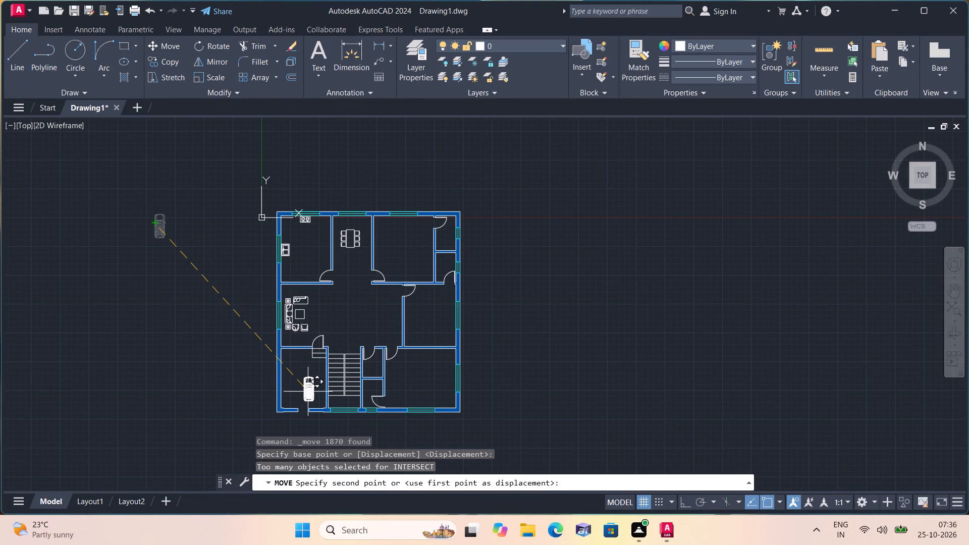
scroll(309, 391, "up", 2)
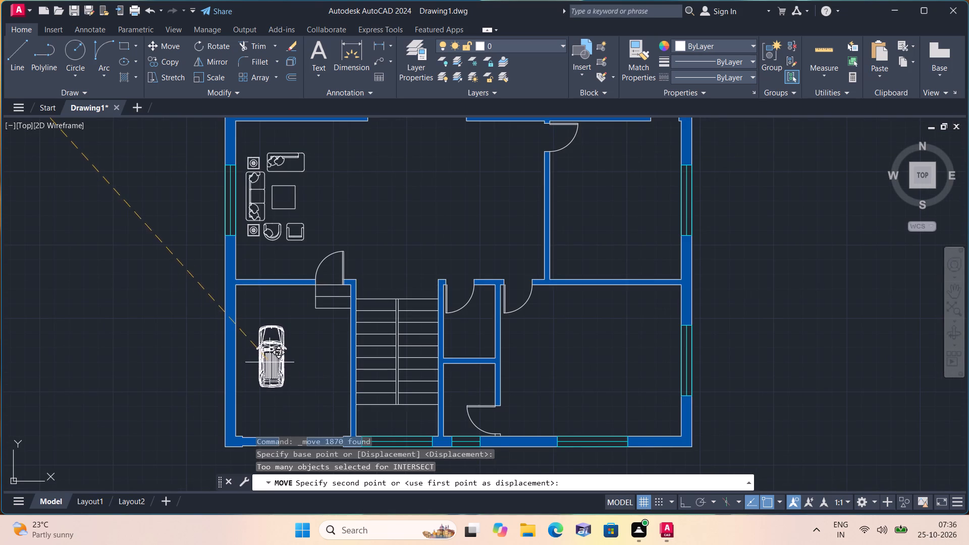
left_click(270, 362)
Scale the whole car up freehand from a base point at its front, to fill more of the southwest room.
scroll(269, 356, "up", 1)
left_click_drag(241, 286, 242, 290)
middle_click_drag(329, 397, 304, 330)
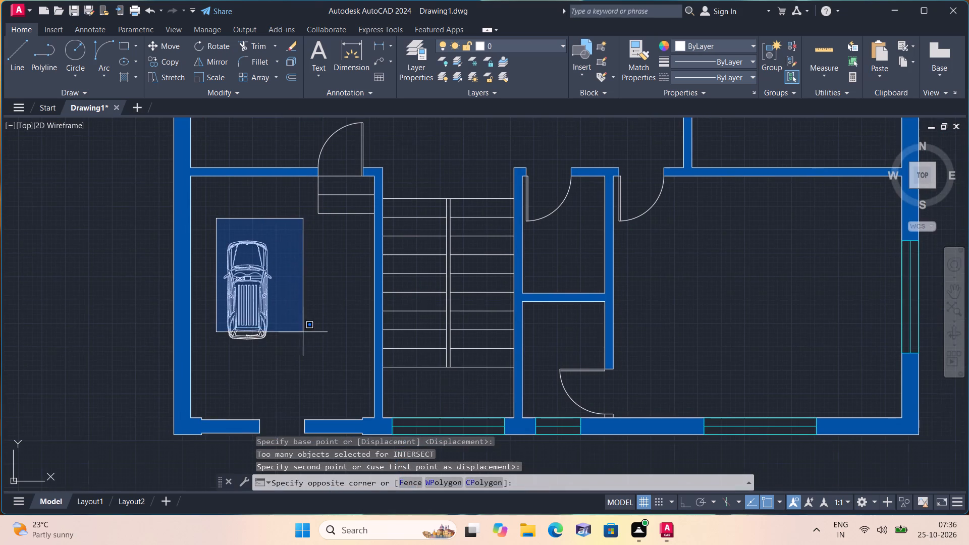
left_click(291, 362)
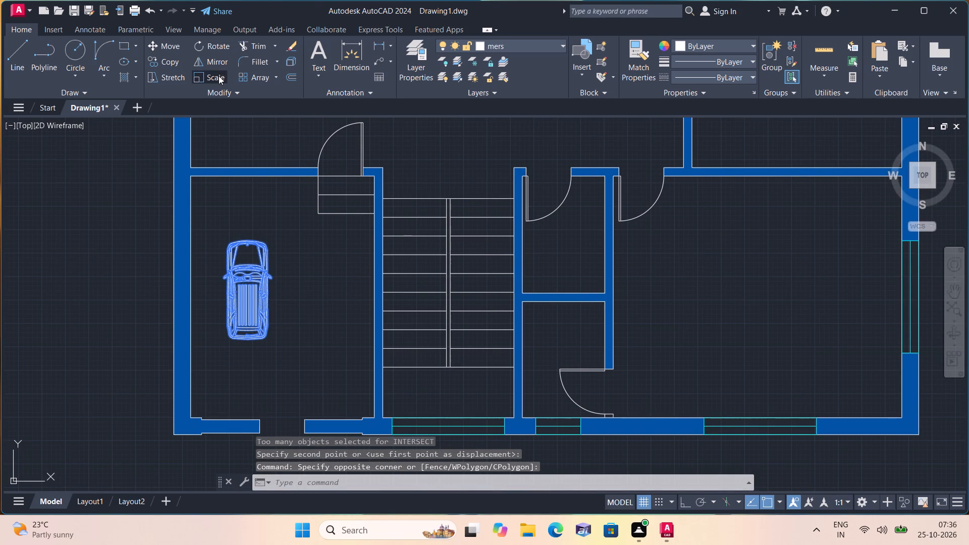
left_click(219, 76)
left_click(249, 246)
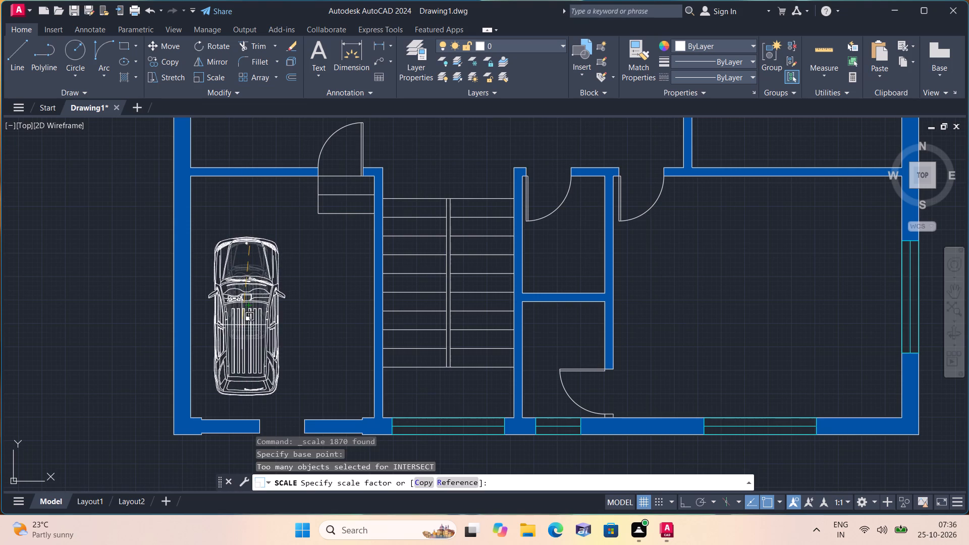
left_click(241, 329)
Move the enlarged car slightly north within the southwest room, away from the entrance opening in the south wall.
scroll(241, 329, "down", 1)
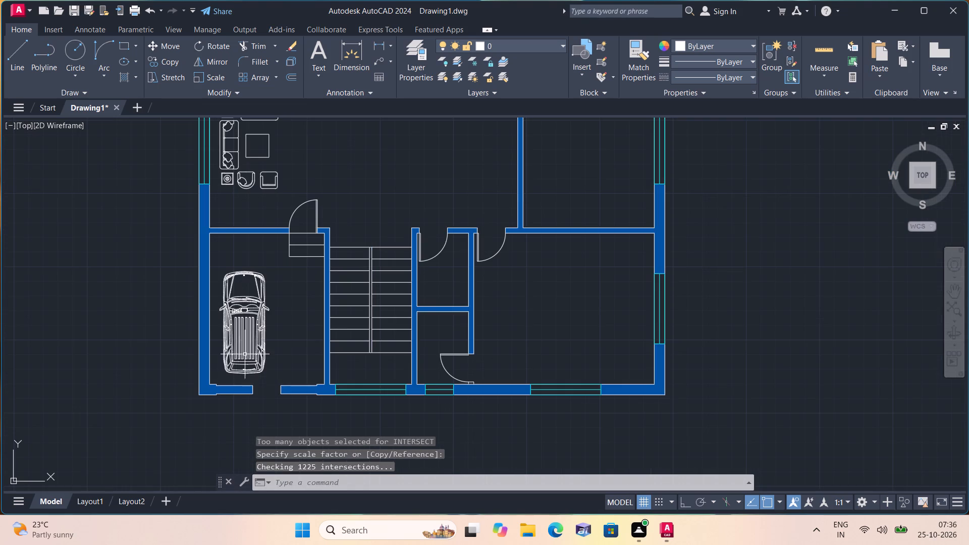
left_click(269, 377)
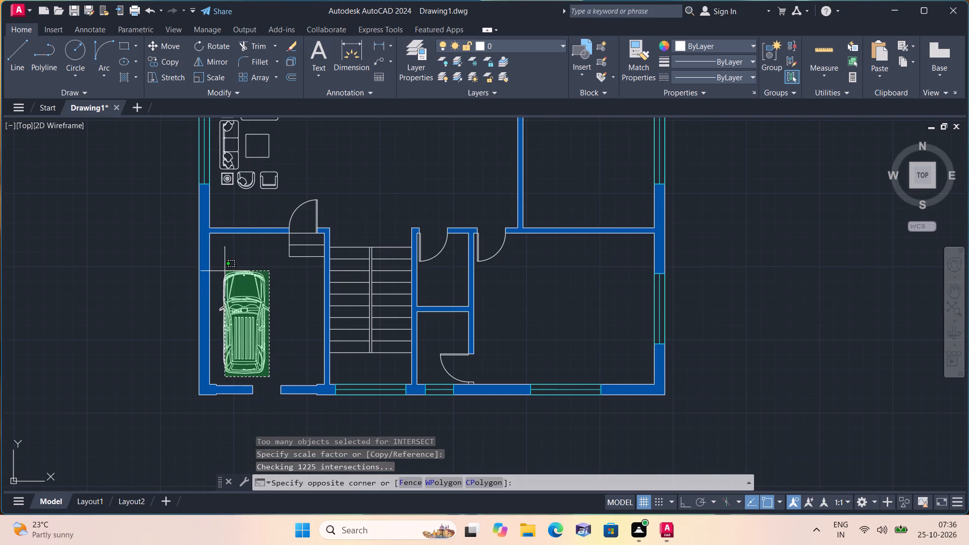
left_click(218, 253)
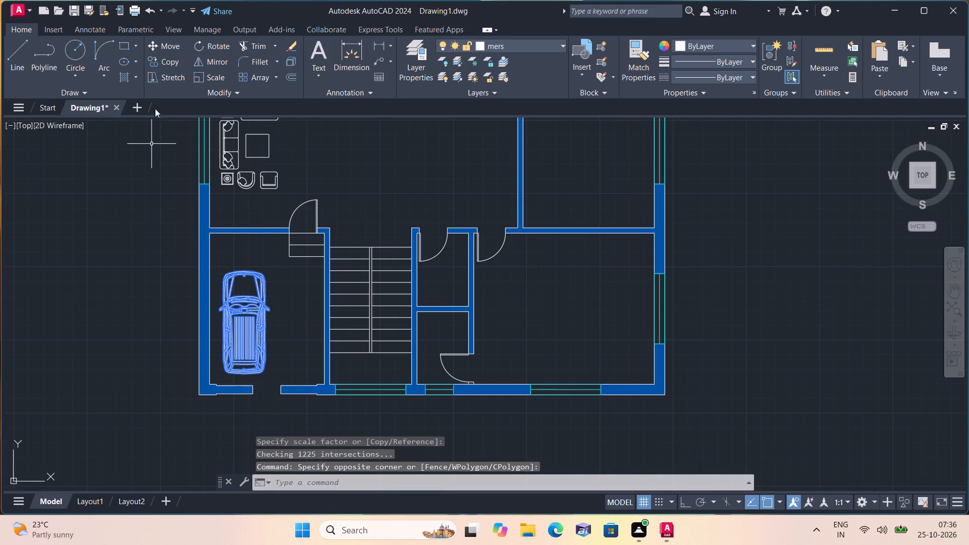
left_click(170, 44)
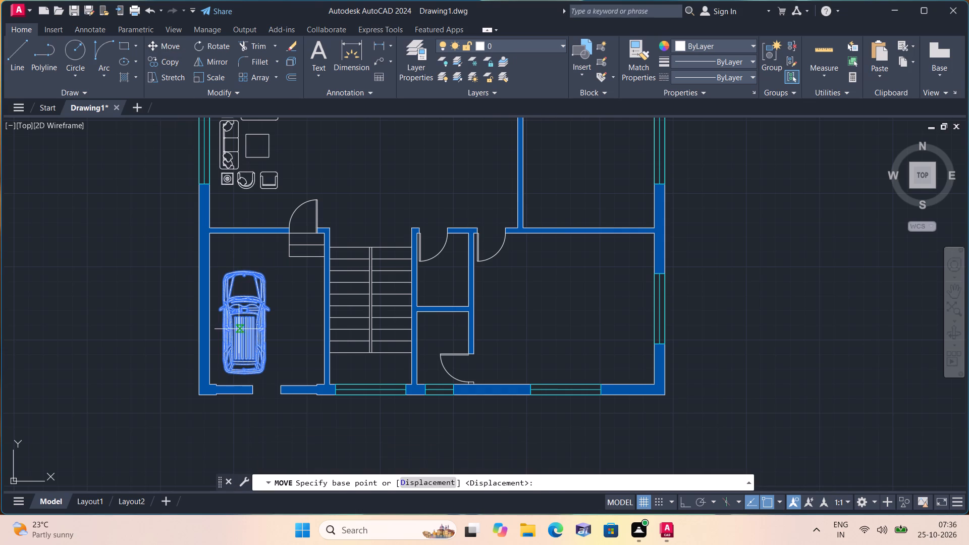
left_click(238, 328)
left_click(229, 310)
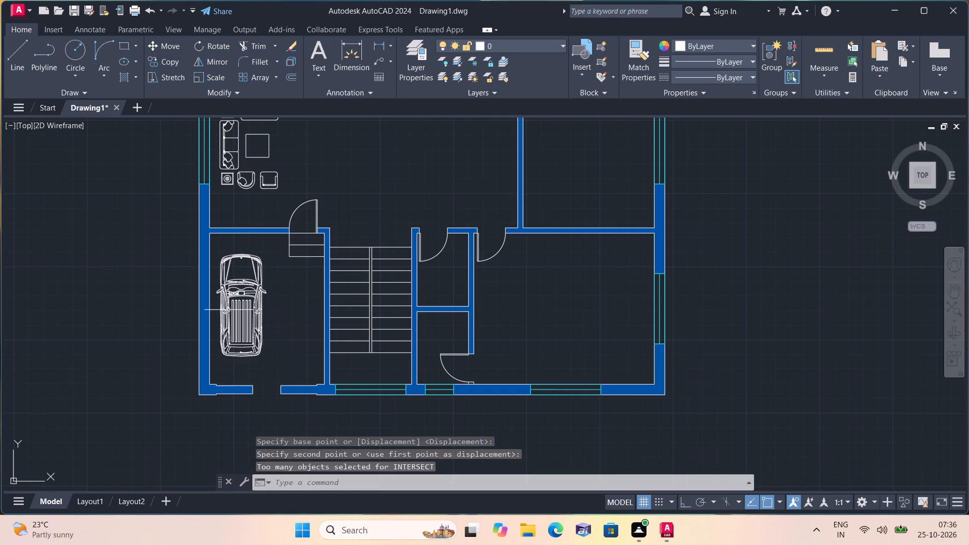
Scale the bed with its headboard facing east down freehand from a base point at its middle, to a small fraction of its size.
scroll(234, 324, "down", 2)
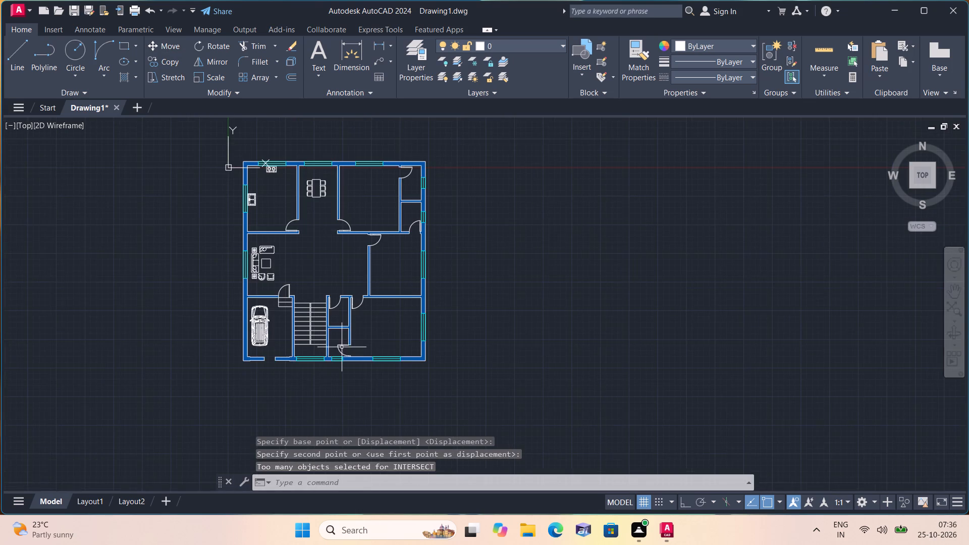
middle_click_drag(360, 340, 282, 321)
scroll(353, 337, "down", 1)
scroll(282, 321, "up", 1)
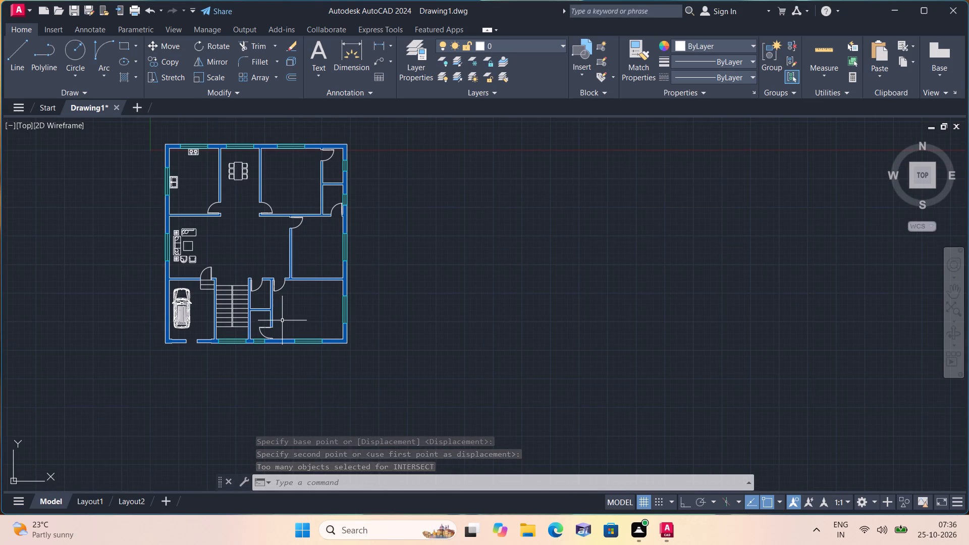
scroll(351, 261, "down", 1)
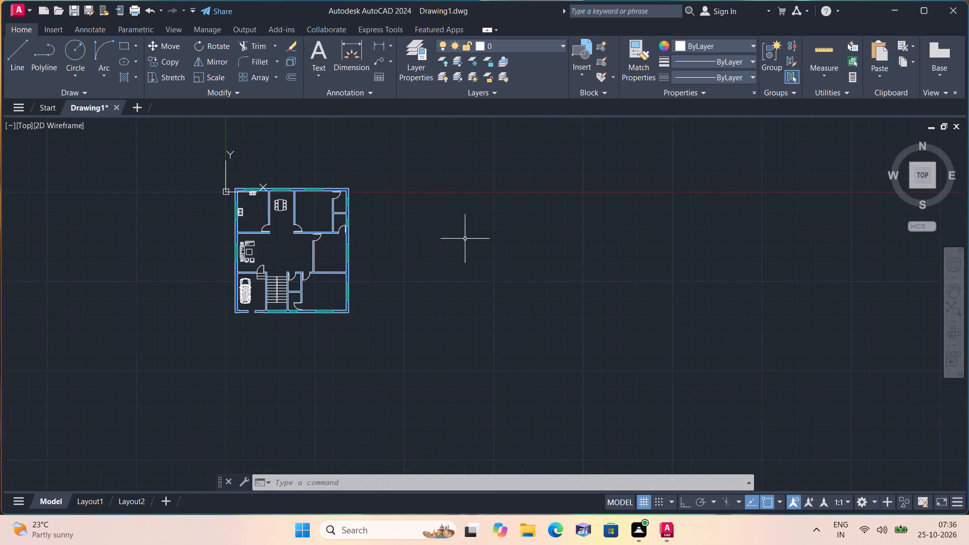
scroll(460, 252, "down", 2)
middle_click_drag(480, 253, 255, 341)
scroll(401, 308, "down", 3)
scroll(511, 369, "up", 1)
middle_click_drag(500, 363, 437, 287)
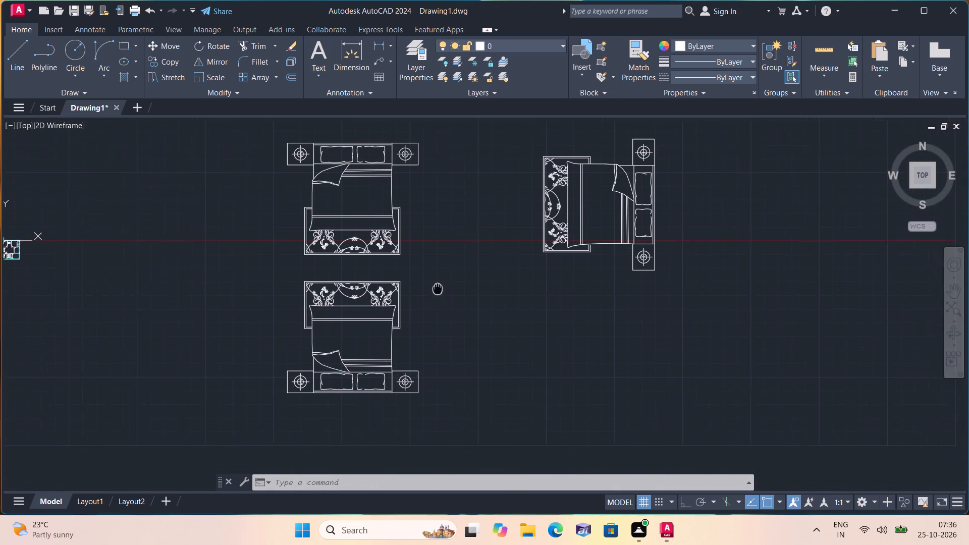
middle_click_drag(437, 287, 428, 272)
middle_click_drag(437, 281, 400, 322)
left_click(462, 134)
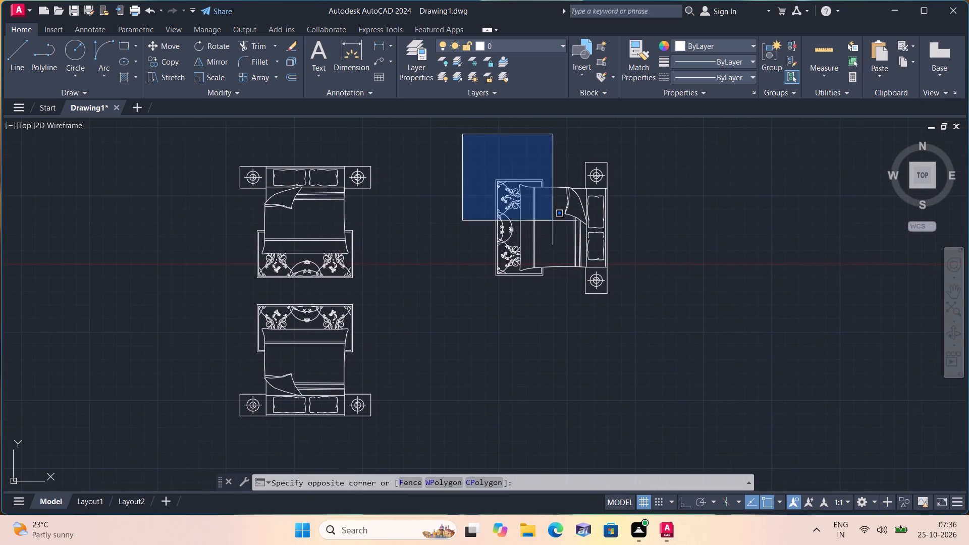
left_click(696, 357)
left_click(212, 74)
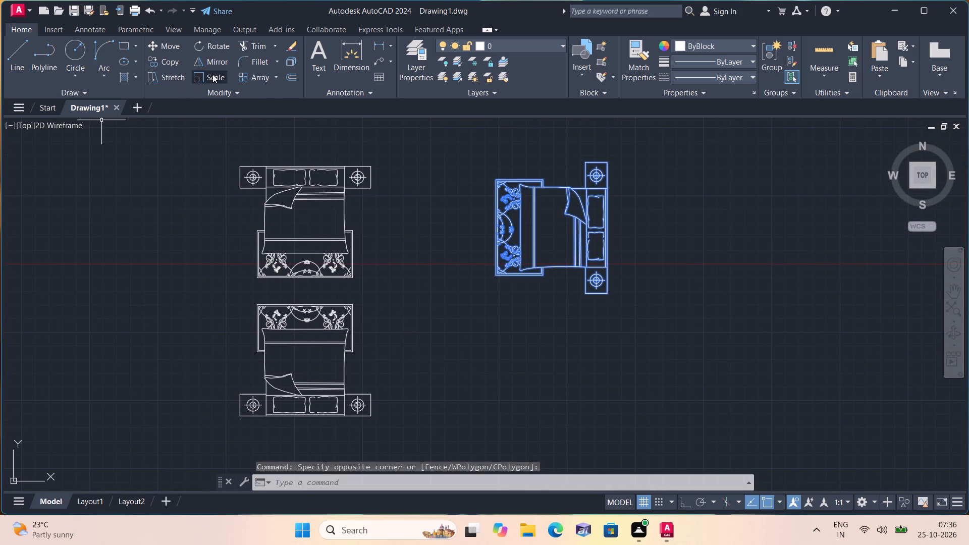
left_click(547, 231)
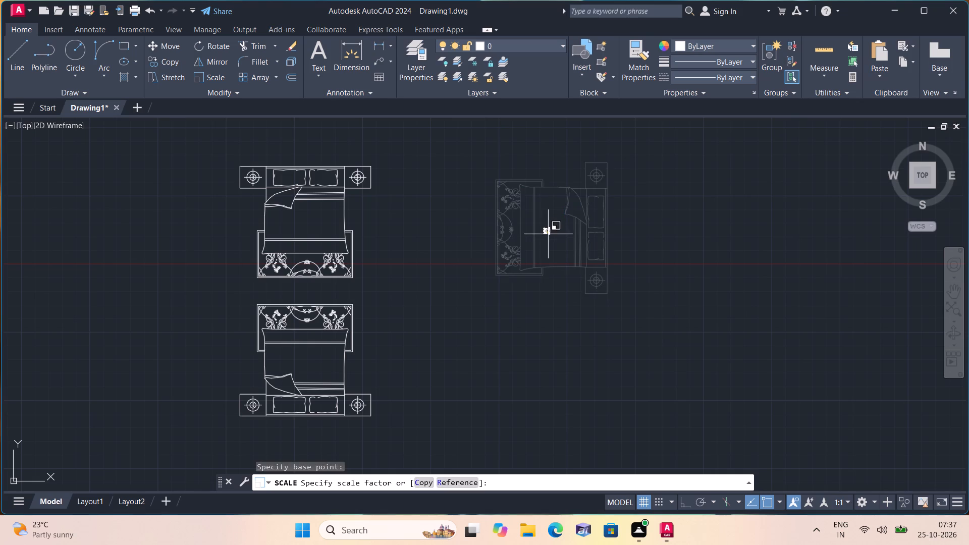
left_click(549, 234)
Move the whole reduced east-facing bed next to the floor plan, just outside its east wall.
left_click_drag(524, 213, 546, 233)
left_click(613, 262)
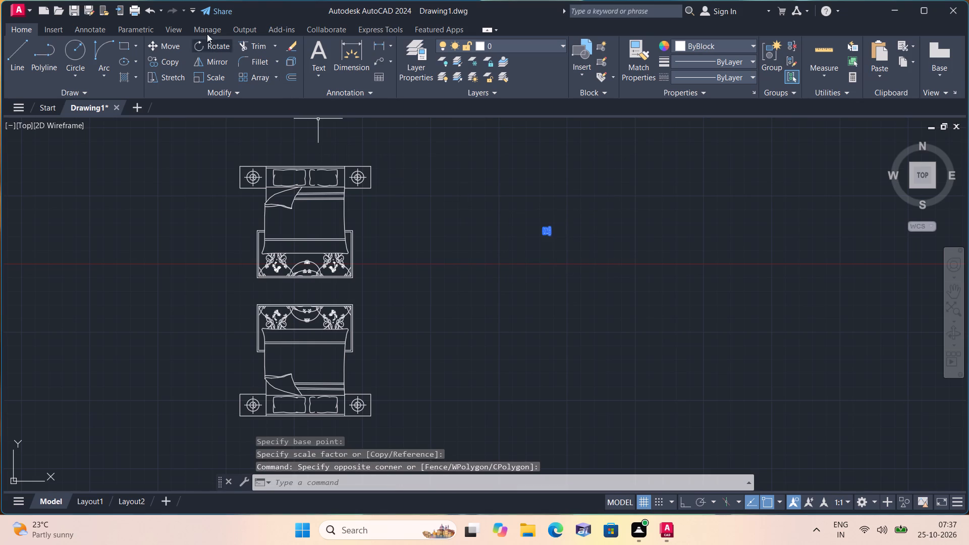
left_click(175, 44)
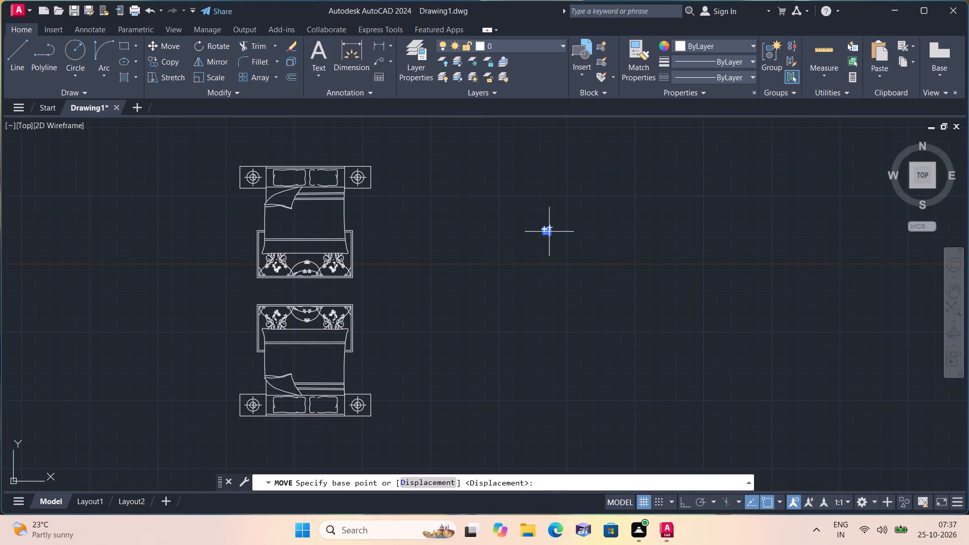
left_click(549, 231)
scroll(549, 231, "down", 2)
scroll(306, 254, "up", 3)
scroll(424, 244, "up", 3)
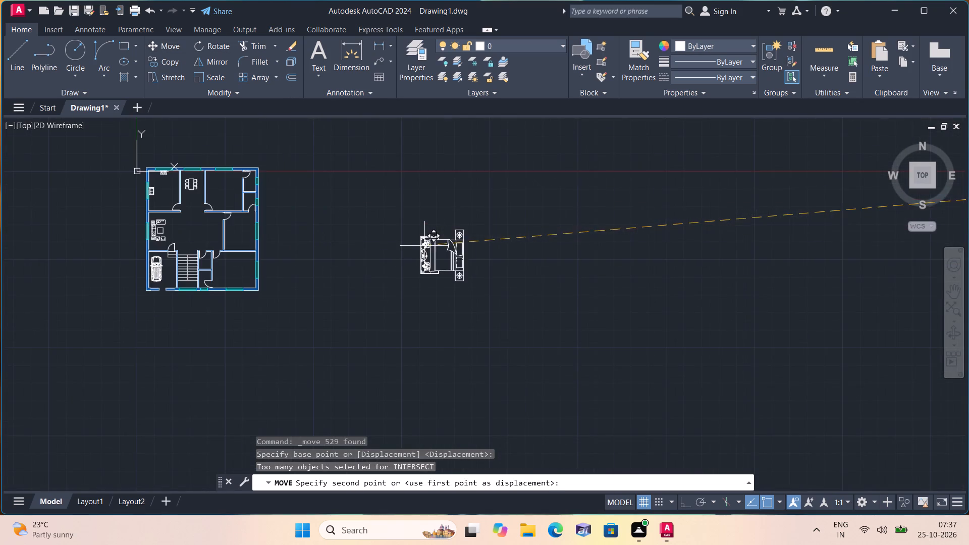
scroll(208, 252, "up", 2)
left_click(446, 257)
Scale the whole east-facing bed down freehand again from a base point at its middle, to fit inside a room.
left_click_drag(371, 195, 410, 236)
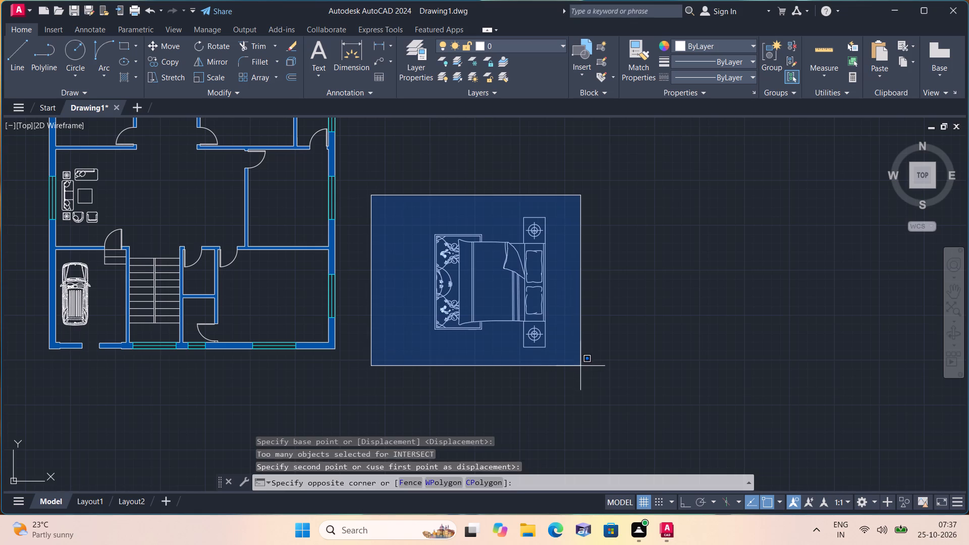
left_click(580, 366)
left_click(219, 72)
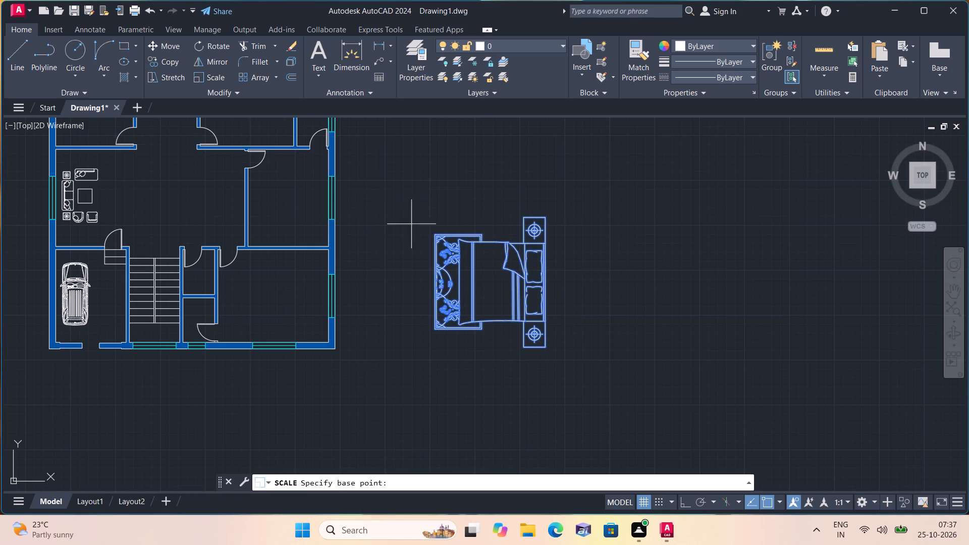
left_click(496, 278)
left_click(503, 292)
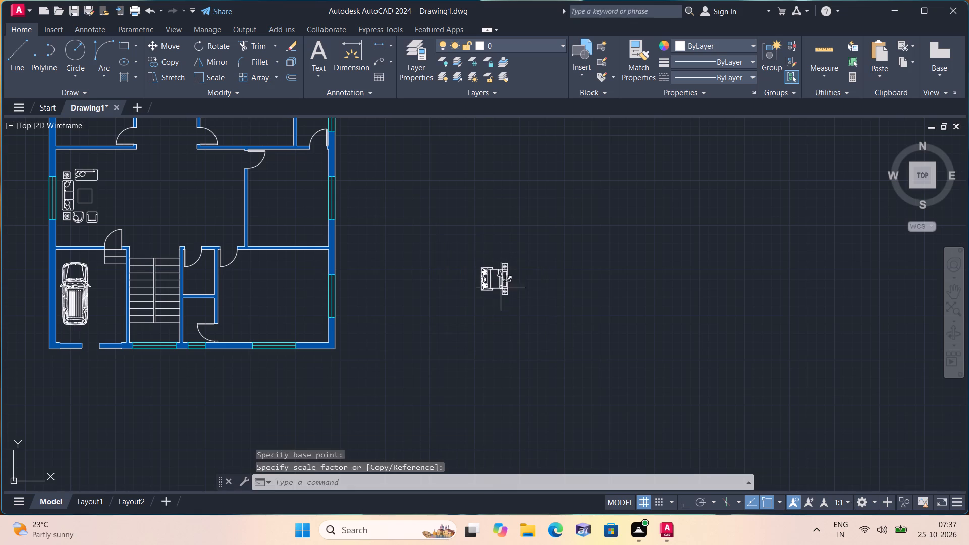
Move the whole east-facing bed into the floor plan's southeast room, facing the east window.
left_click_drag(420, 228, 444, 246)
left_click(550, 310)
left_click(169, 46)
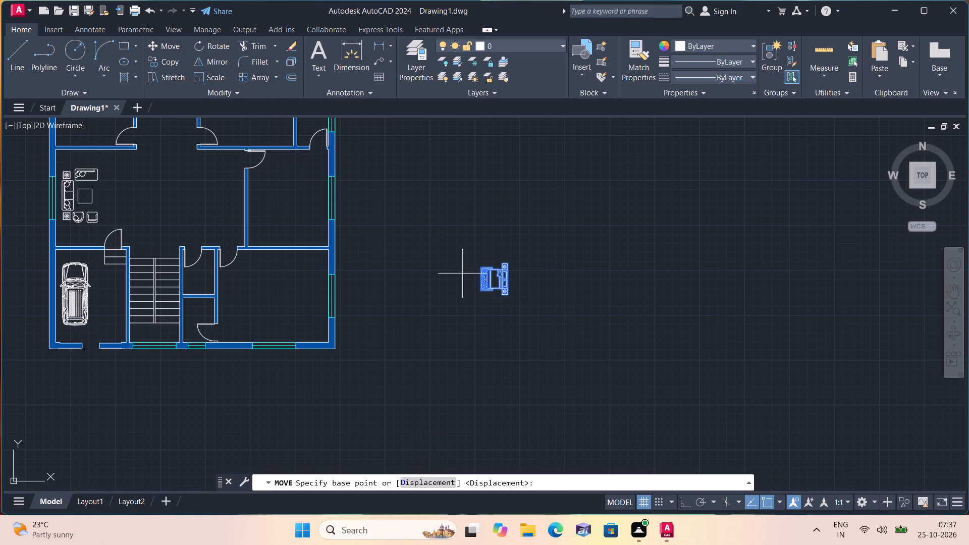
left_click(494, 282)
scroll(241, 300, "up", 2)
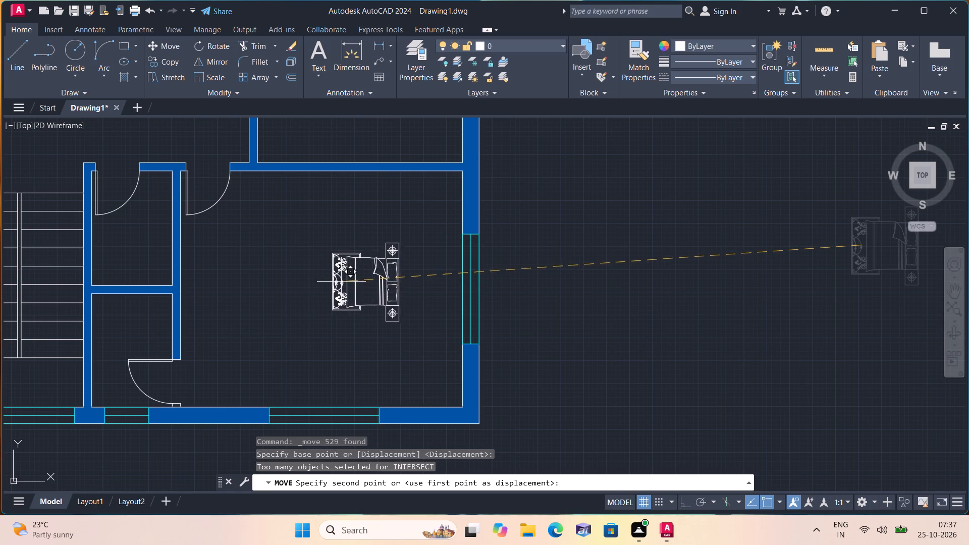
left_click(335, 285)
Scale the whole bed up freehand in the southeast room, bringing its headboard and nightstands close to the east wall.
left_click_drag(275, 232, 290, 244)
left_click(416, 347)
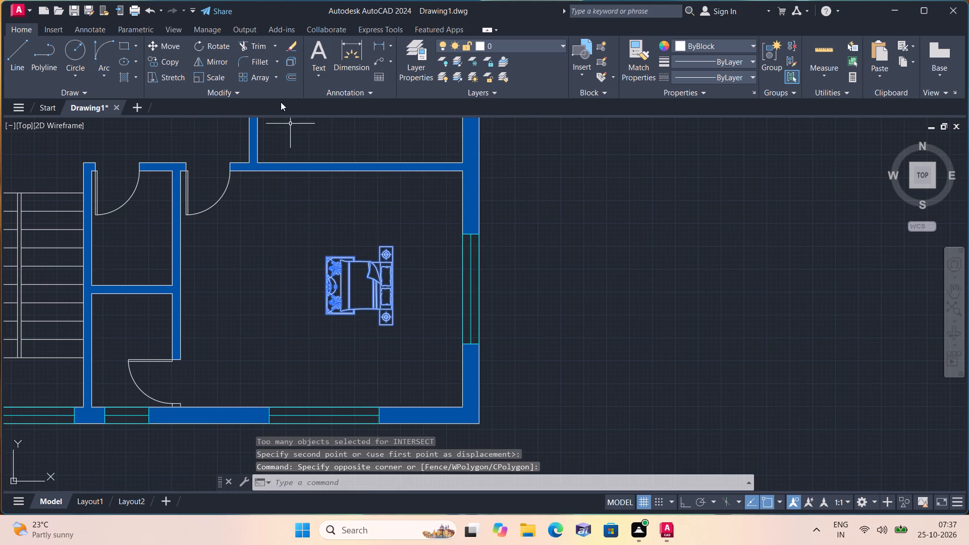
left_click(212, 76)
left_click(348, 273)
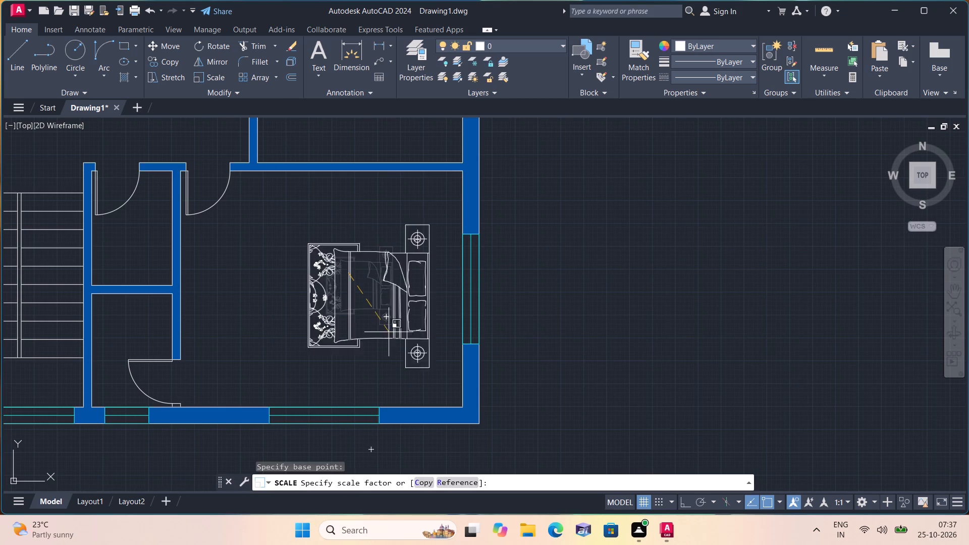
left_click(407, 341)
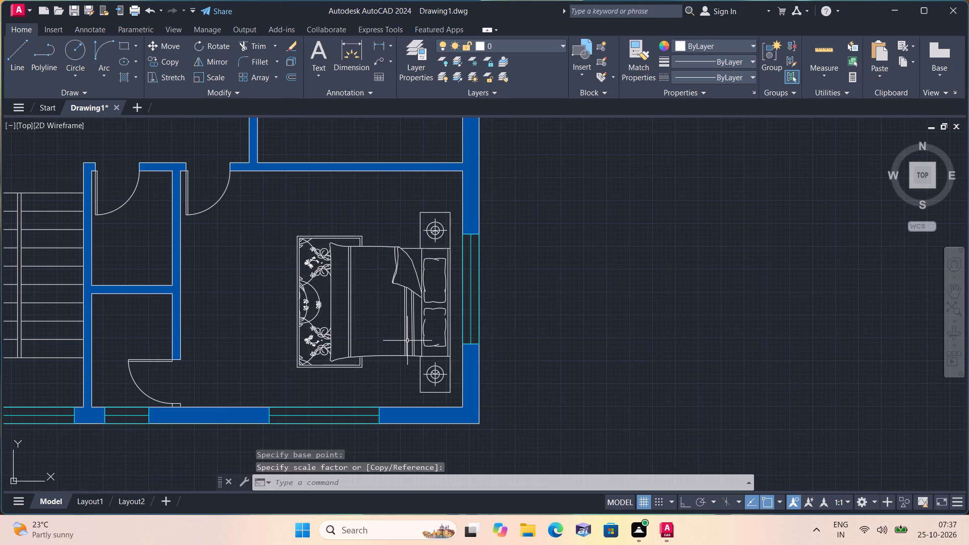
Scale the bed with its headboard facing north down freehand from a base point at its middle, to roughly the floor plan's size.
scroll(403, 250, "down", 2)
middle_click_drag(400, 253, 261, 340)
scroll(262, 340, "down", 1)
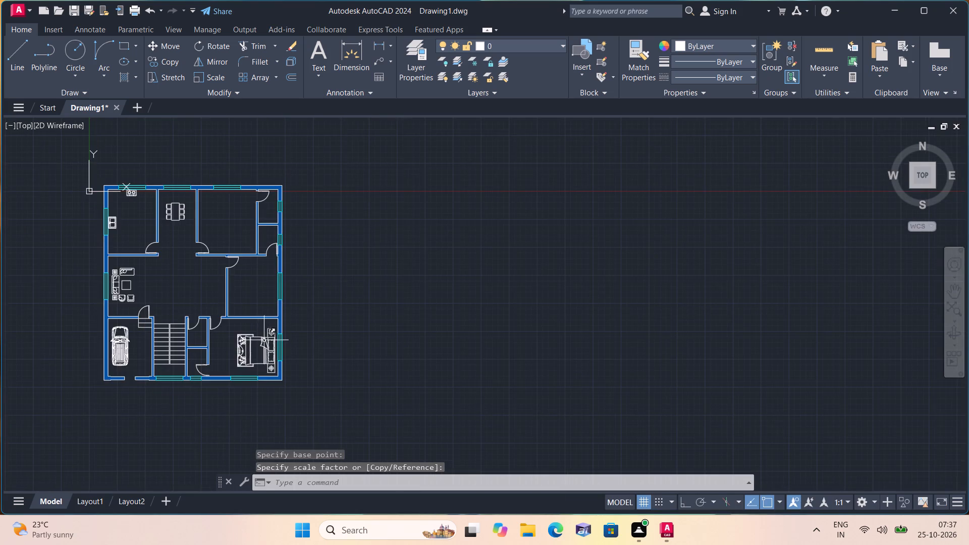
scroll(427, 285, "down", 4)
middle_click_drag(481, 269, 311, 339)
scroll(469, 279, "down", 2)
scroll(413, 339, "up", 1)
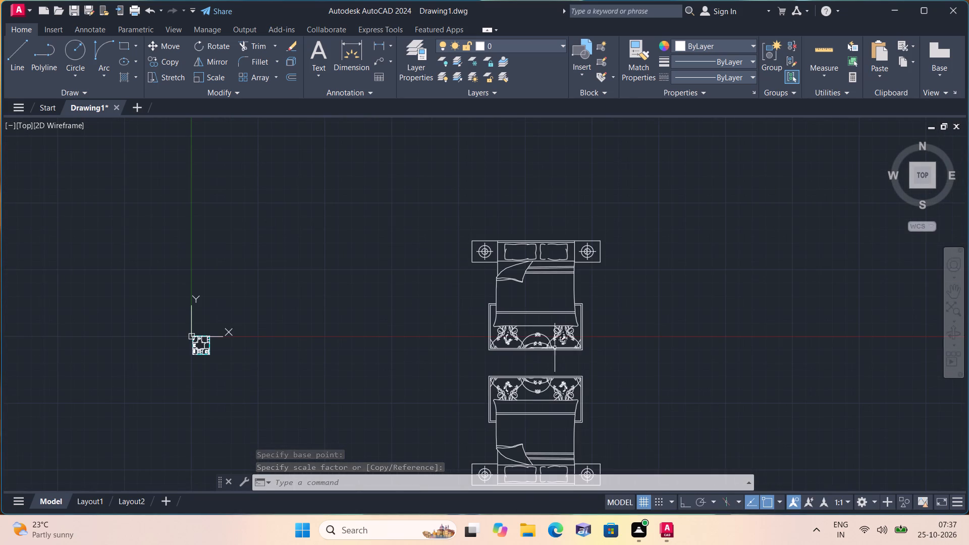
left_click(610, 356)
left_click(441, 209)
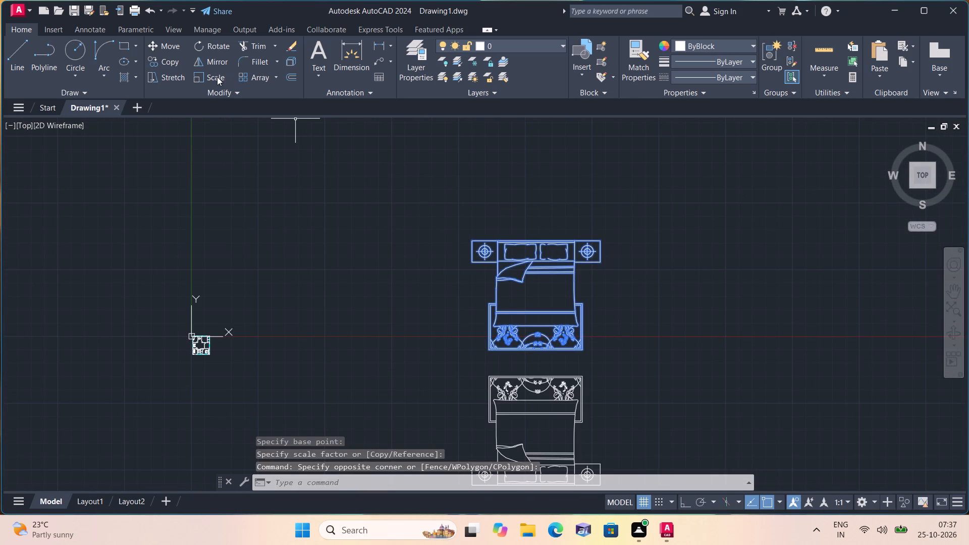
left_click(217, 76)
left_click(522, 294)
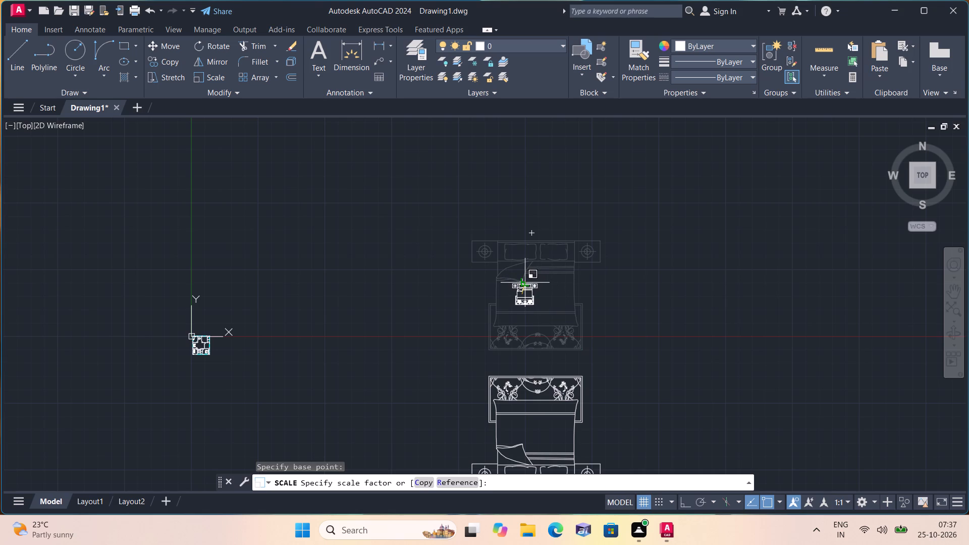
left_click(517, 298)
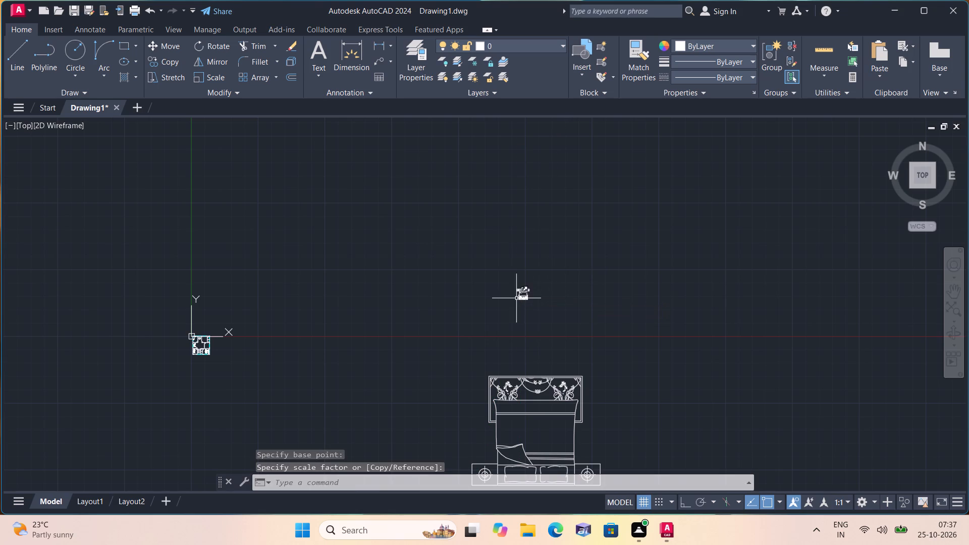
Move the whole reduced north-facing bed next to the floor plan, outside its east wall.
left_click_drag(497, 275, 528, 304)
left_click(600, 339)
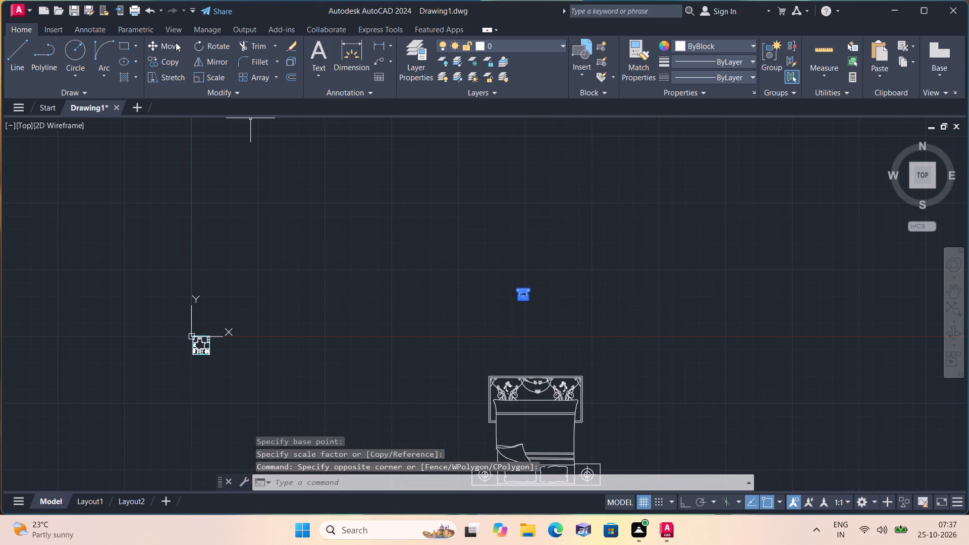
left_click(172, 40)
left_click(528, 293)
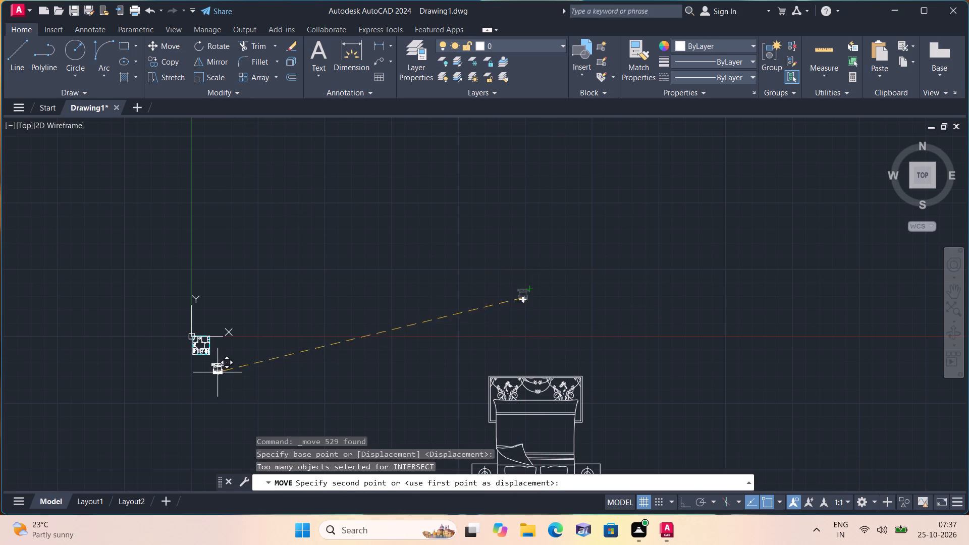
scroll(212, 357, "up", 4)
scroll(192, 322, "up", 1)
left_click(324, 320)
Scale the whole north-facing bed down freehand again from a base point at its middle, to less than half its size.
left_click(242, 218)
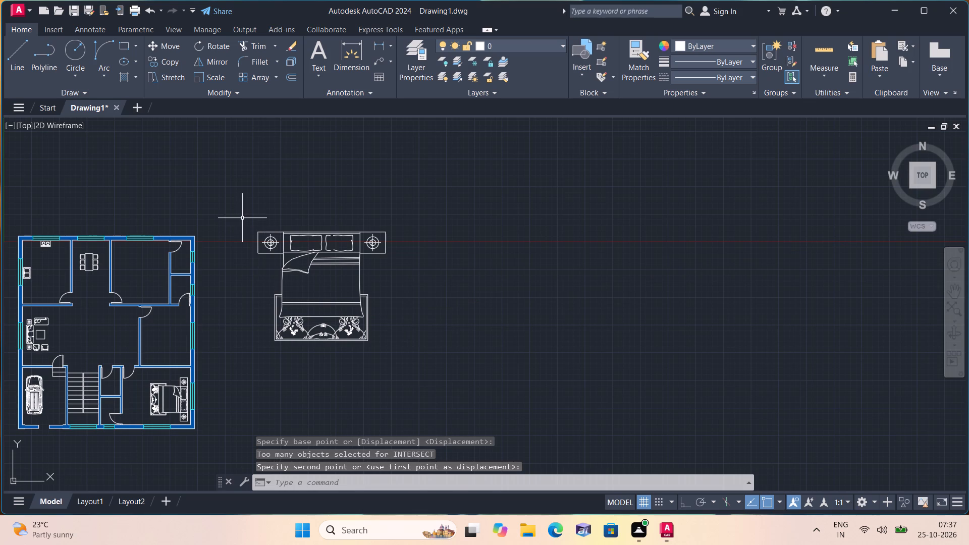
left_click(450, 356)
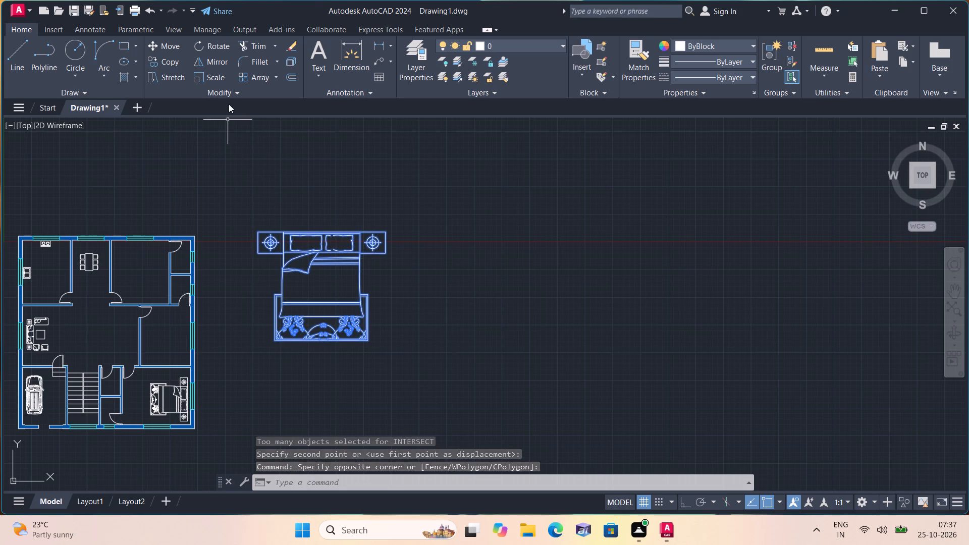
left_click(210, 79)
left_click(333, 282)
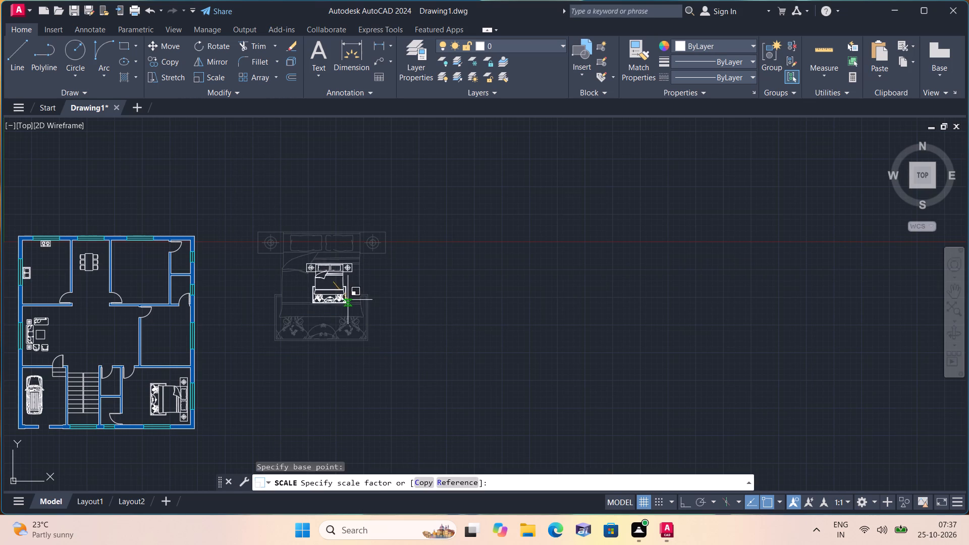
left_click(349, 297)
Move the whole north-facing bed closer to the floor plan, just east of the northeast rooms.
left_click(262, 252)
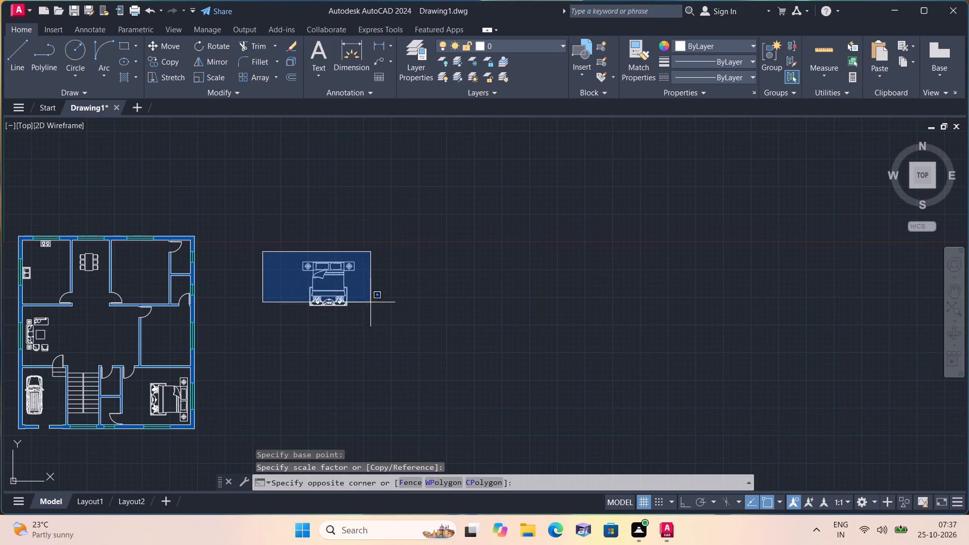
left_click(421, 345)
left_click(171, 45)
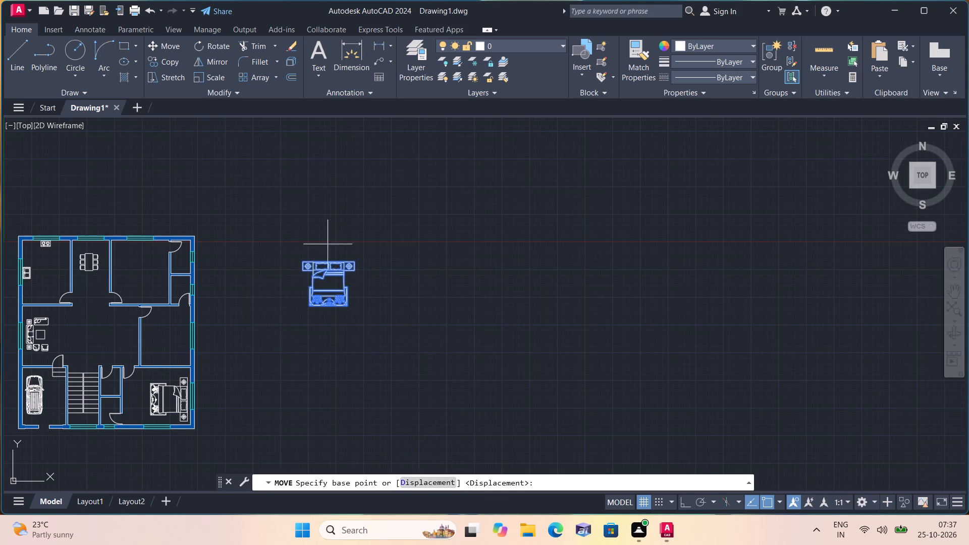
left_click(334, 280)
scroll(149, 285, "up", 1)
scroll(136, 244, "up", 1)
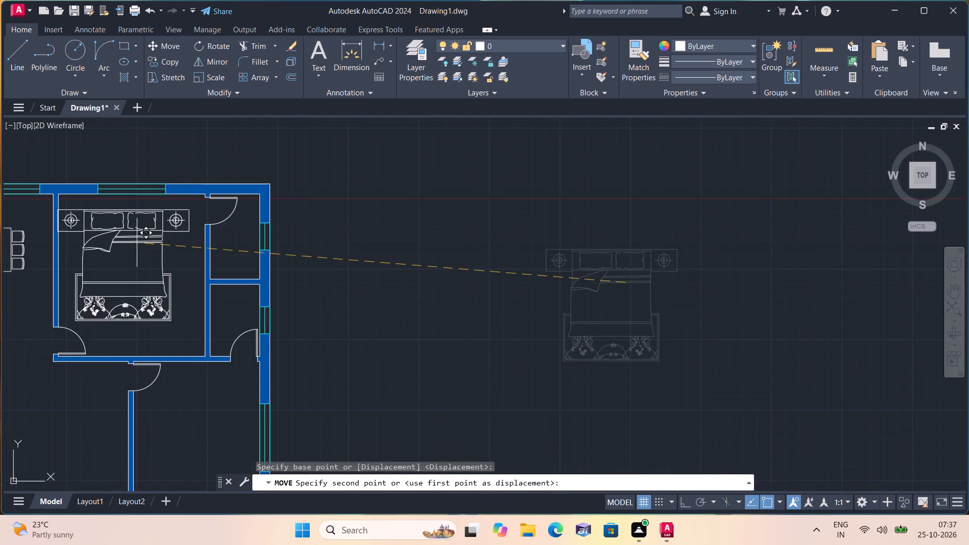
left_click(413, 242)
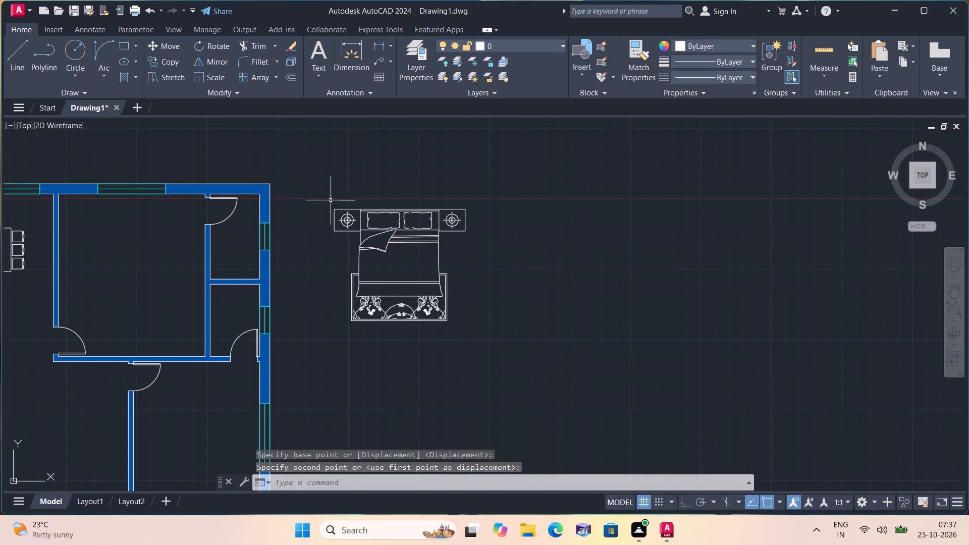
Scale the whole north-facing bed down freehand once more from its middle, to about half its size.
left_click(329, 197)
left_click(559, 343)
left_click(216, 78)
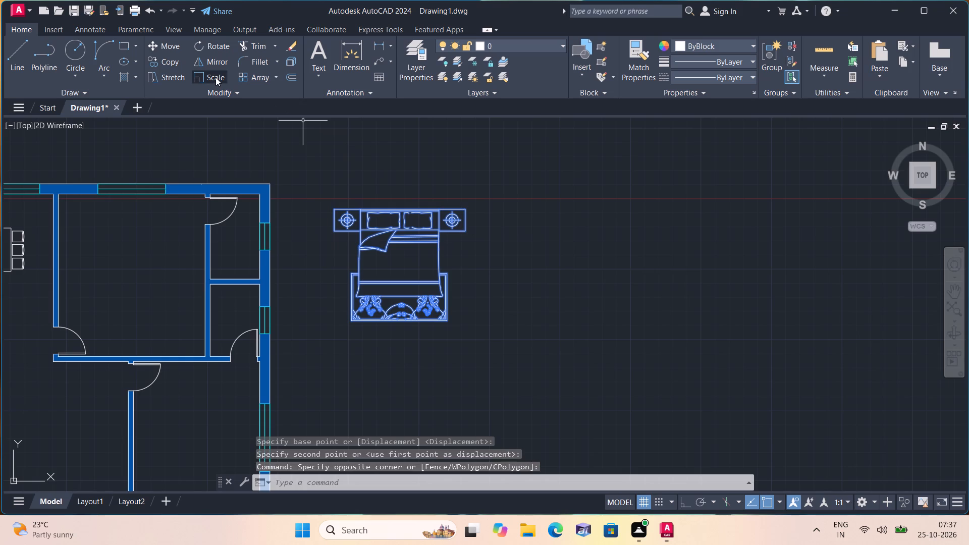
left_click(398, 256)
left_click(413, 286)
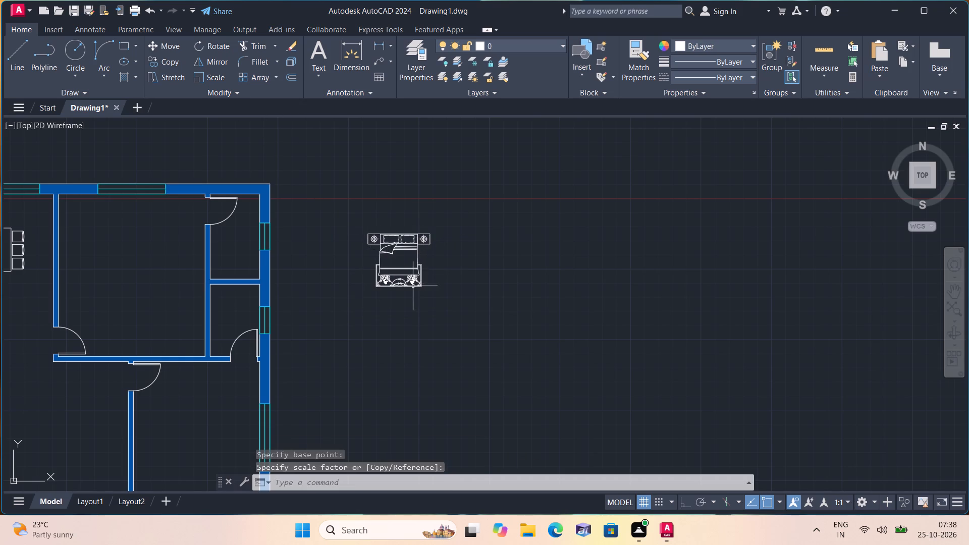
Move the whole north-facing bed from outside the east wall into the north bedroom, east of the dining room.
left_click_drag(324, 207, 370, 240)
left_click(566, 376)
left_click(170, 42)
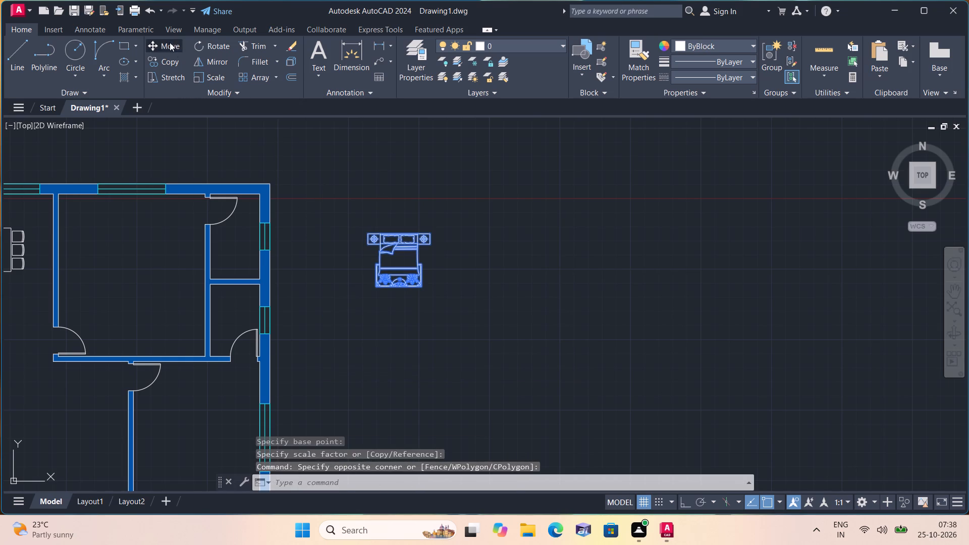
left_click(405, 268)
middle_click_drag(126, 248, 324, 282)
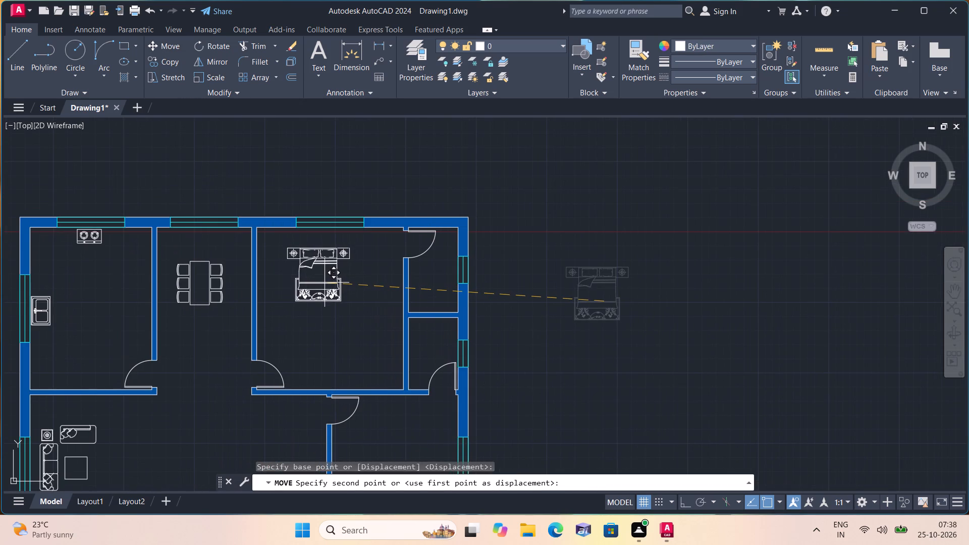
left_click(325, 283)
Scale the north bedroom's bed up freehand from a base point at its middle, to about 1.3 times its size.
scroll(287, 253, "up", 1)
left_click_drag(262, 231, 285, 248)
left_click(430, 364)
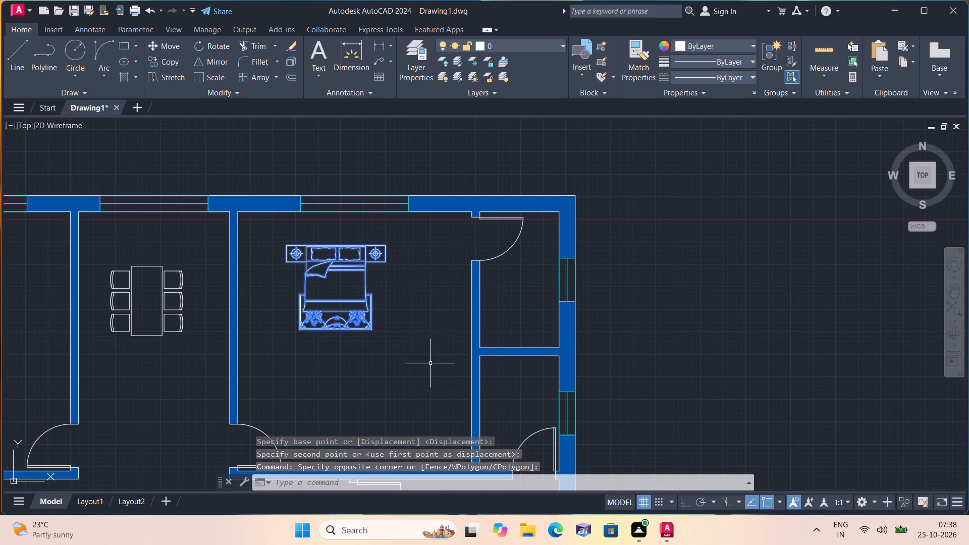
left_click(212, 75)
left_click(329, 274)
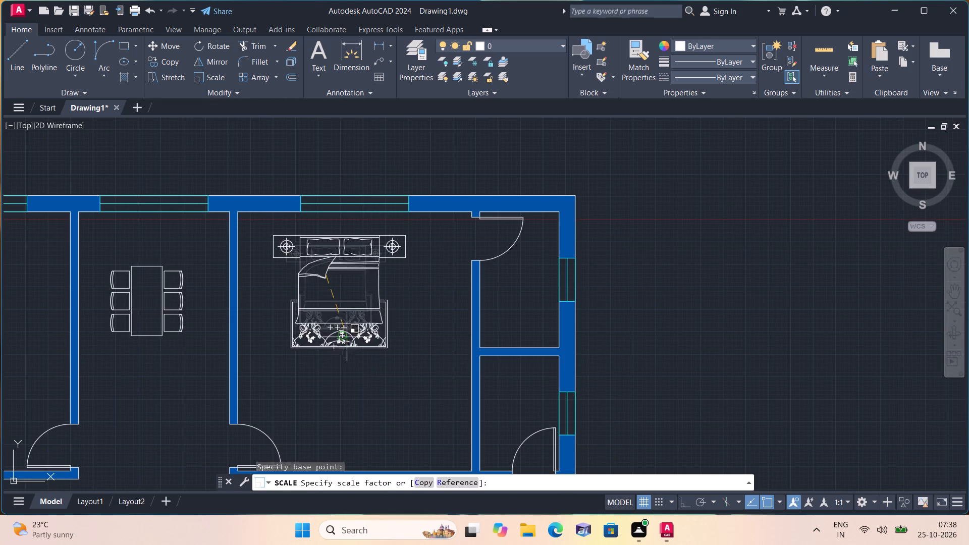
left_click(347, 340)
Move the whole bed north so its headboard sits close to the north bedroom's window wall.
left_click(403, 361)
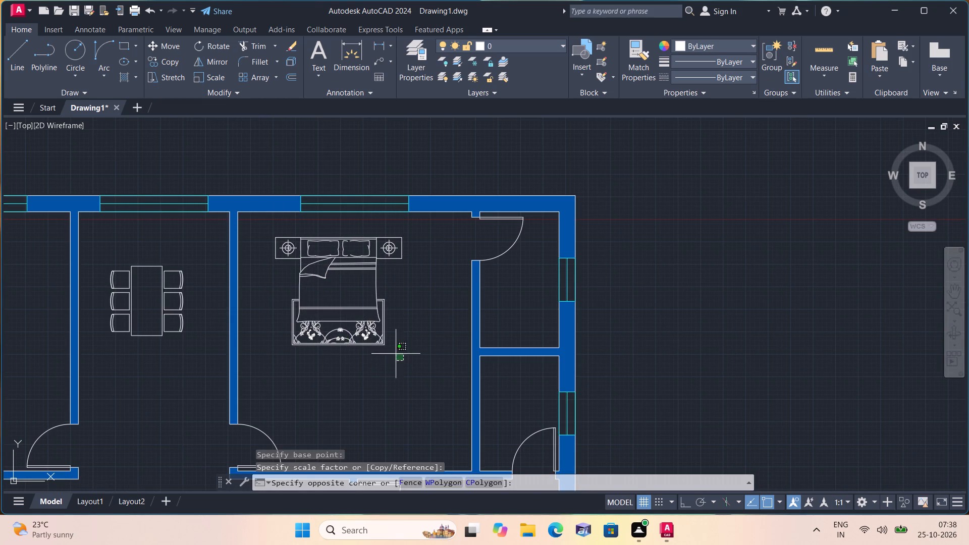
left_click(264, 227)
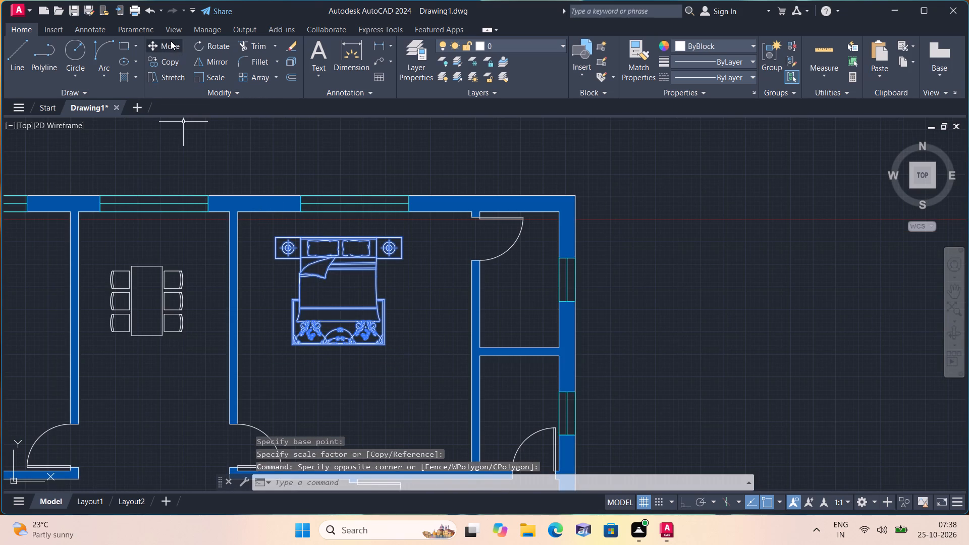
left_click(169, 39)
left_click(348, 290)
left_click(344, 272)
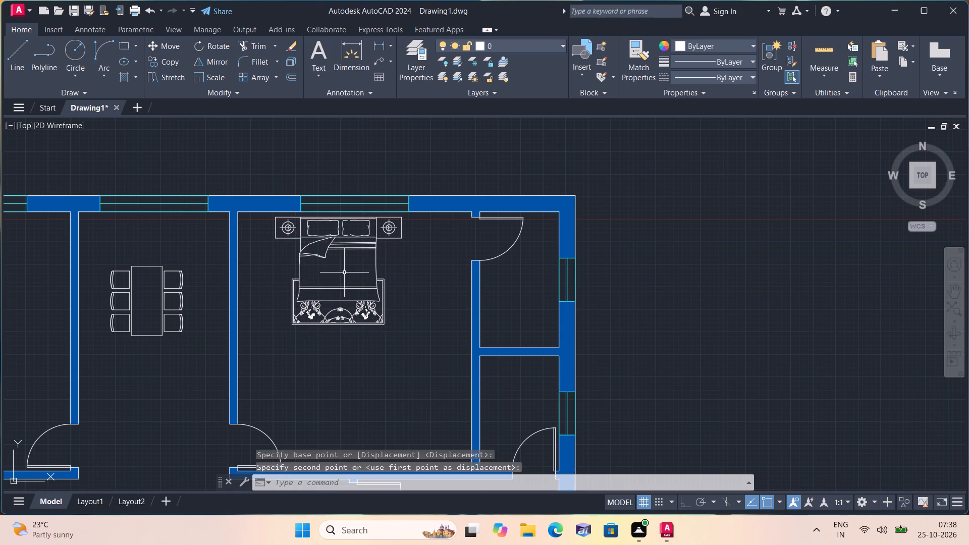
Scale the oversized south-facing bed southeast of the plan down freehand from its middle, to about a tenth of its size.
scroll(361, 297, "down", 2)
middle_click_drag(582, 376, 465, 272)
scroll(566, 365, "down", 4)
middle_click_drag(625, 383, 414, 400)
scroll(540, 376, "down", 1)
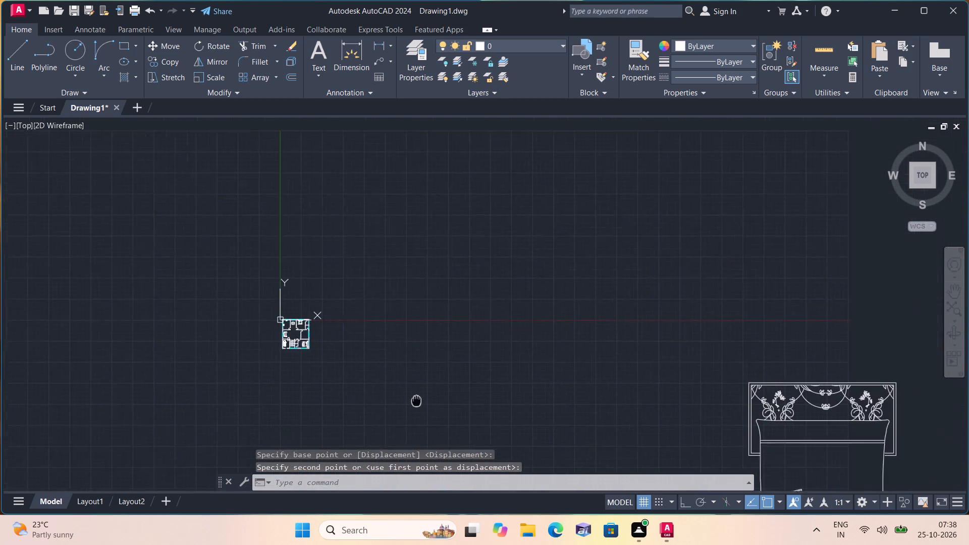
middle_click_drag(414, 400, 399, 402)
scroll(399, 400, "down", 2)
middle_click_drag(510, 388, 450, 307)
left_click_drag(438, 283, 490, 370)
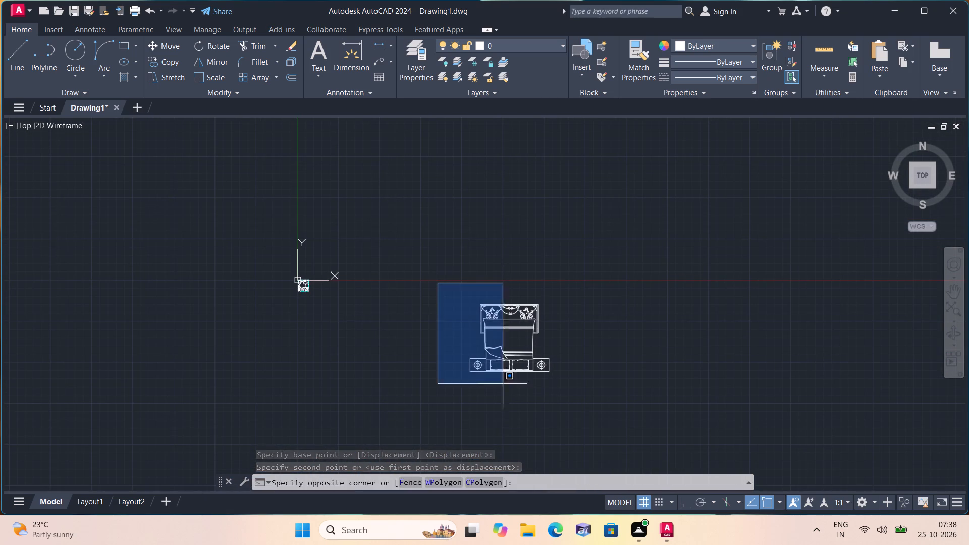
left_click(645, 433)
left_click(219, 75)
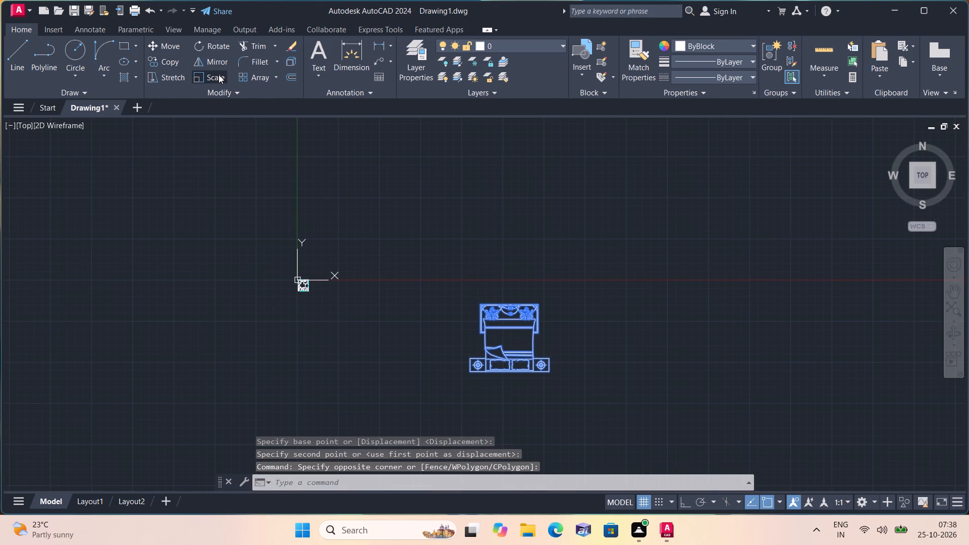
scroll(488, 338, "up", 2)
left_click(515, 337)
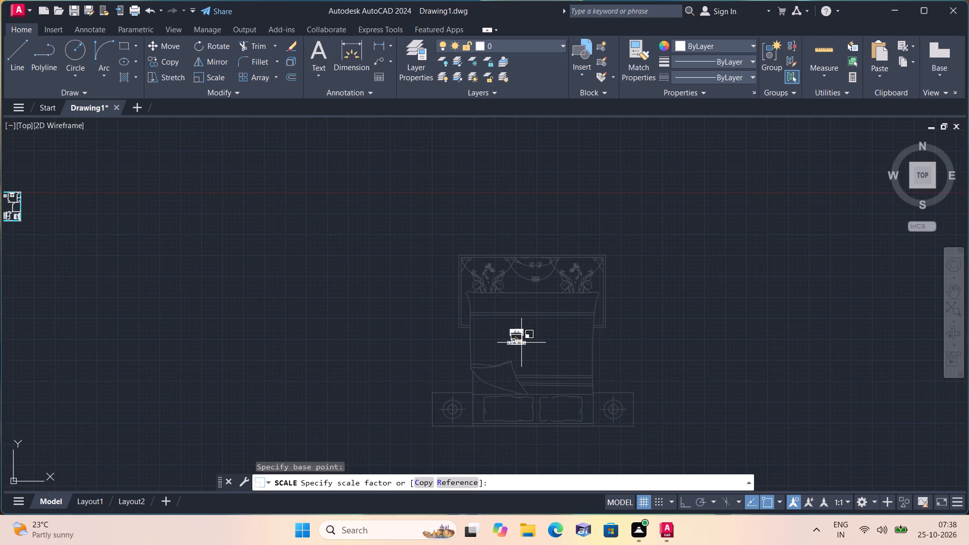
left_click(521, 343)
Move the whole reduced south-facing bed next to the floor plan, outside its east wall.
left_click_drag(471, 308, 491, 333)
left_click(603, 381)
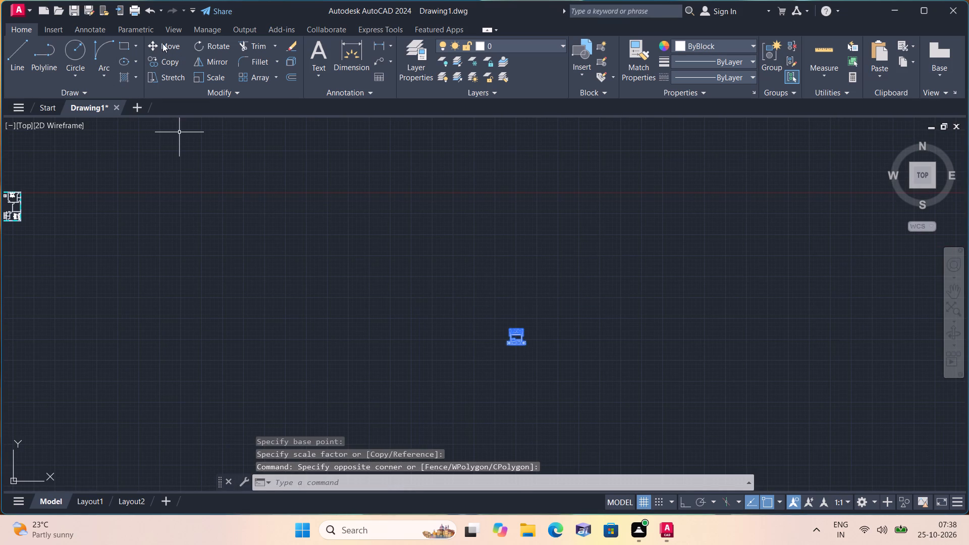
left_click(163, 43)
left_click(521, 345)
middle_click_drag(12, 220, 239, 308)
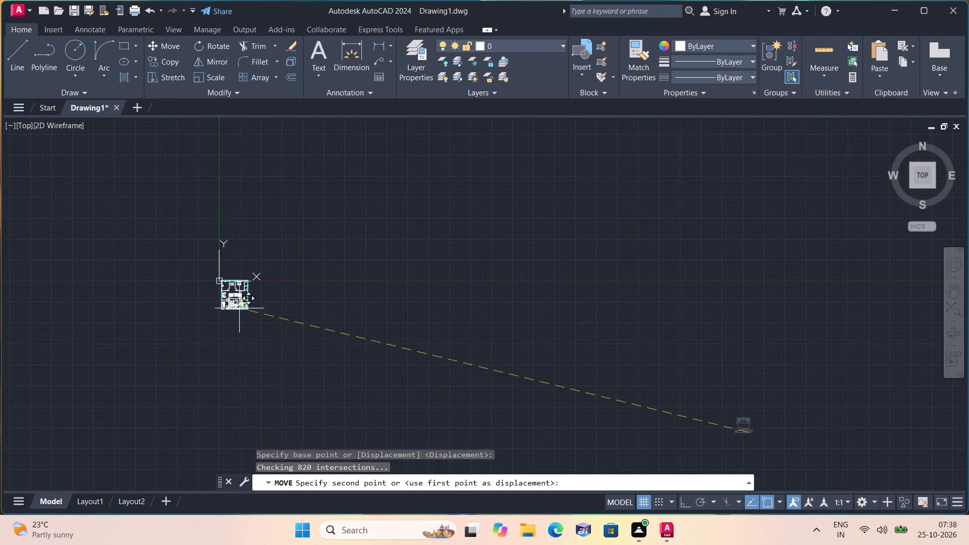
scroll(237, 298, "up", 6)
middle_click_drag(441, 357, 304, 343)
scroll(438, 356, "down", 1)
left_click(536, 362)
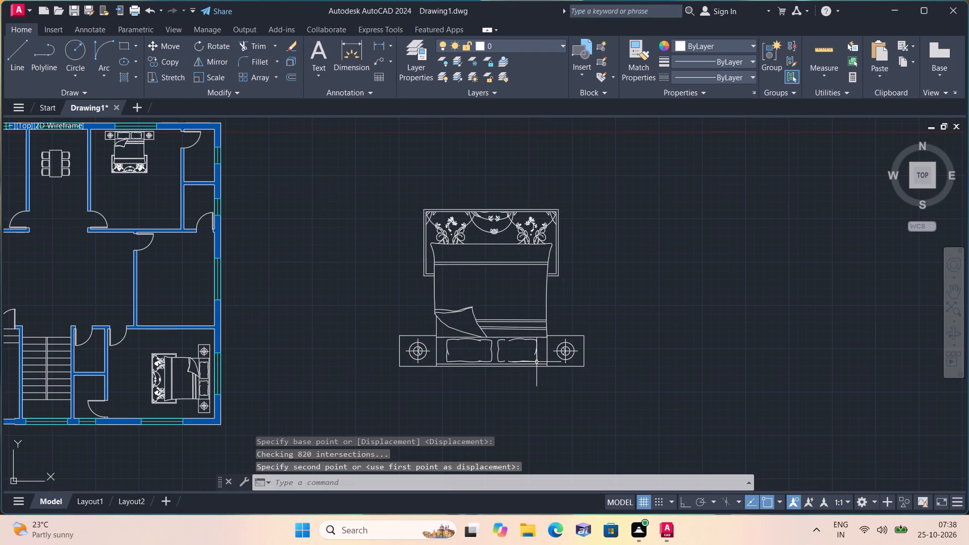
Scale the whole south-facing bed down freehand again from its middle, to about a sixth of its size.
left_click_drag(373, 176, 385, 202)
left_click_drag(672, 433, 663, 414)
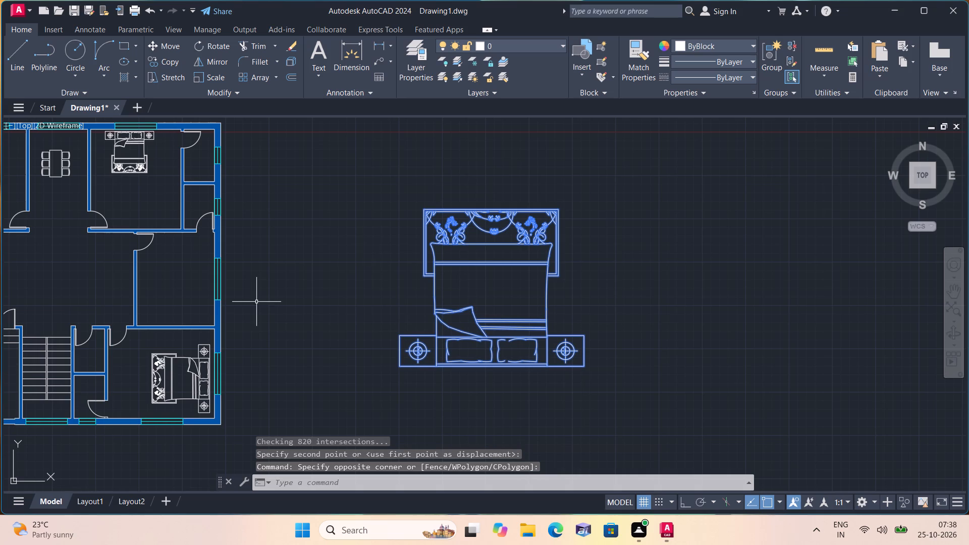
left_click(217, 75)
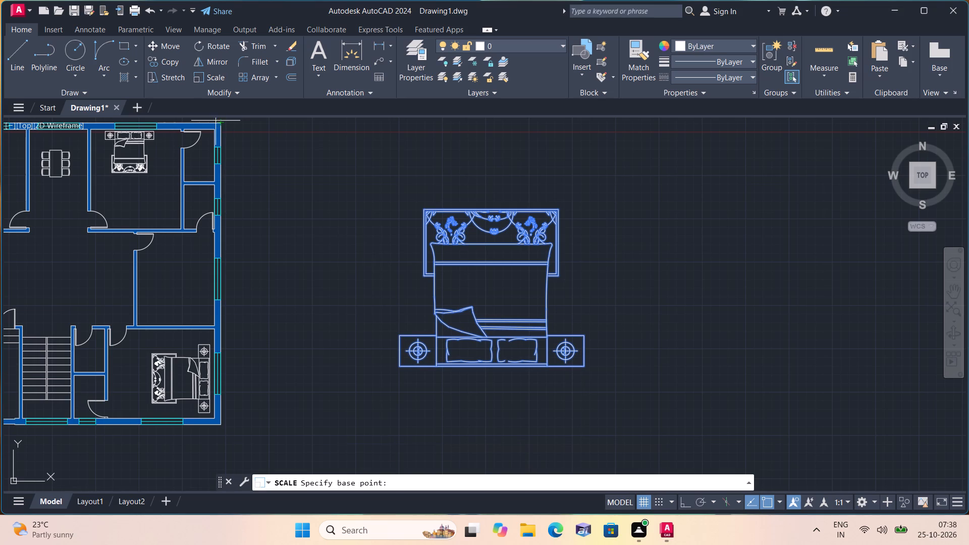
left_click(472, 279)
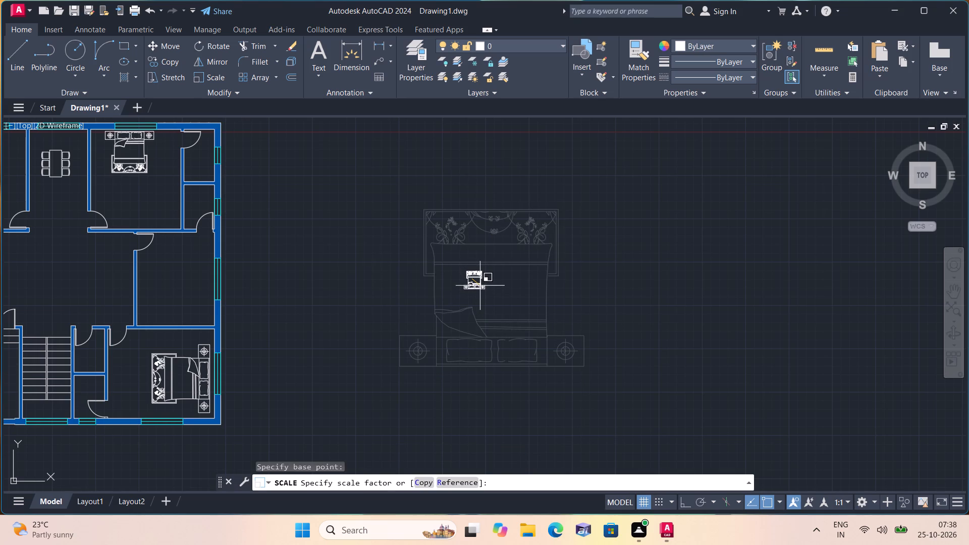
left_click(481, 290)
Move the whole south-facing bed into the middle bedroom along the east wall.
left_click_drag(429, 235, 447, 262)
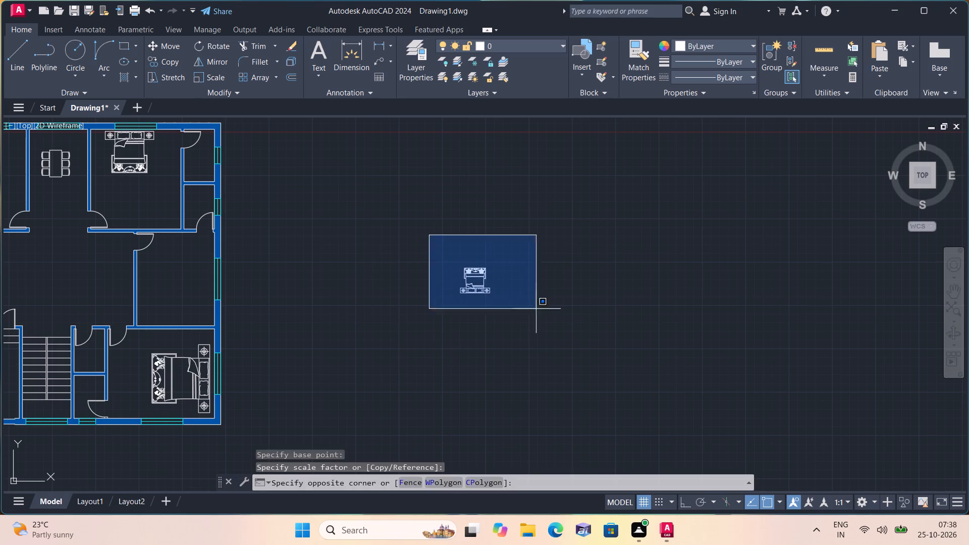
left_click(584, 329)
left_click(166, 43)
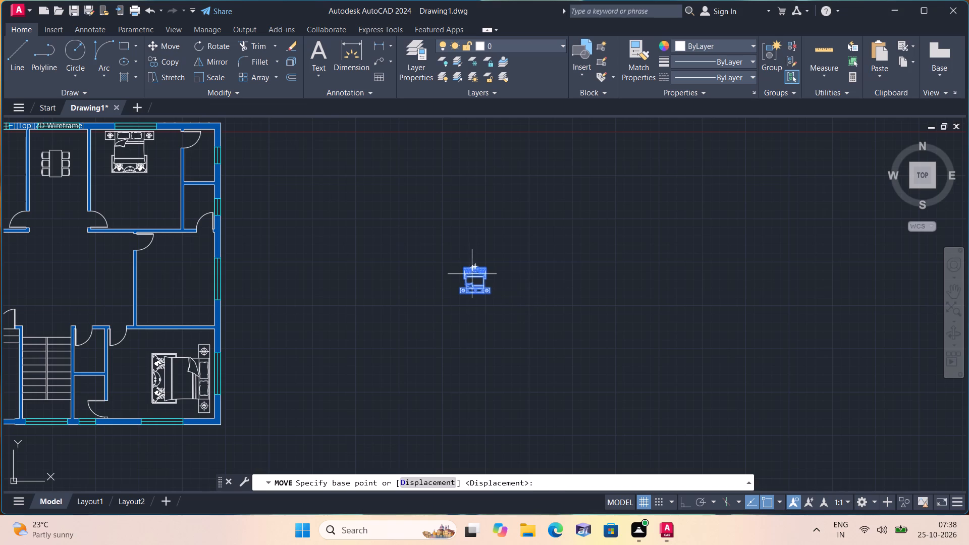
left_click(471, 274)
scroll(153, 295, "up", 1)
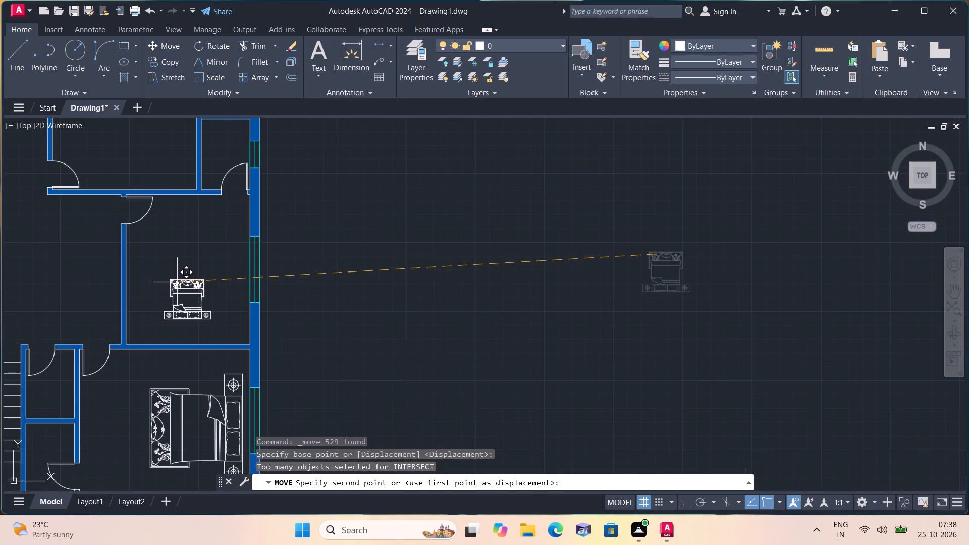
left_click(178, 280)
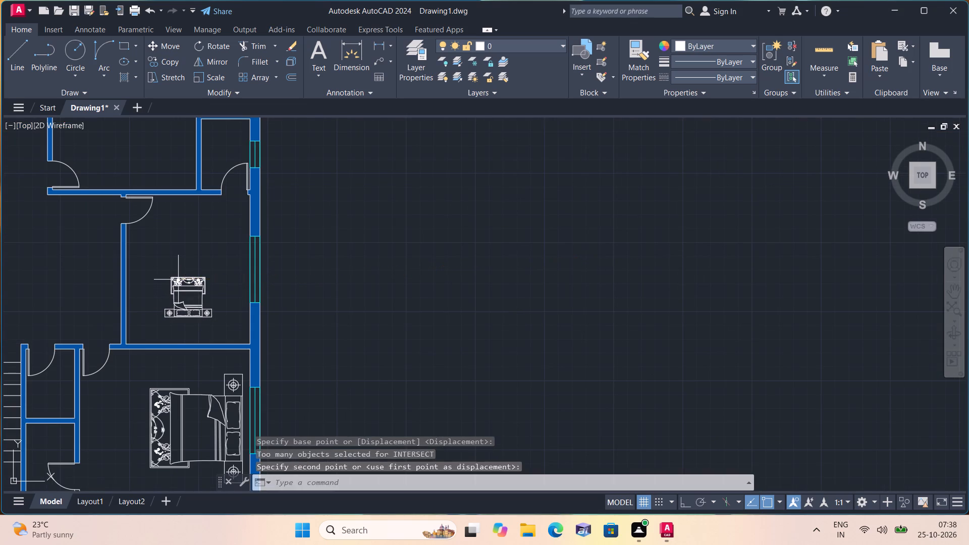
Scale the middle east bedroom's bed up freehand from its middle, to about 1.8 times its size.
scroll(179, 280, "up", 1)
left_click(264, 357)
left_click(120, 244)
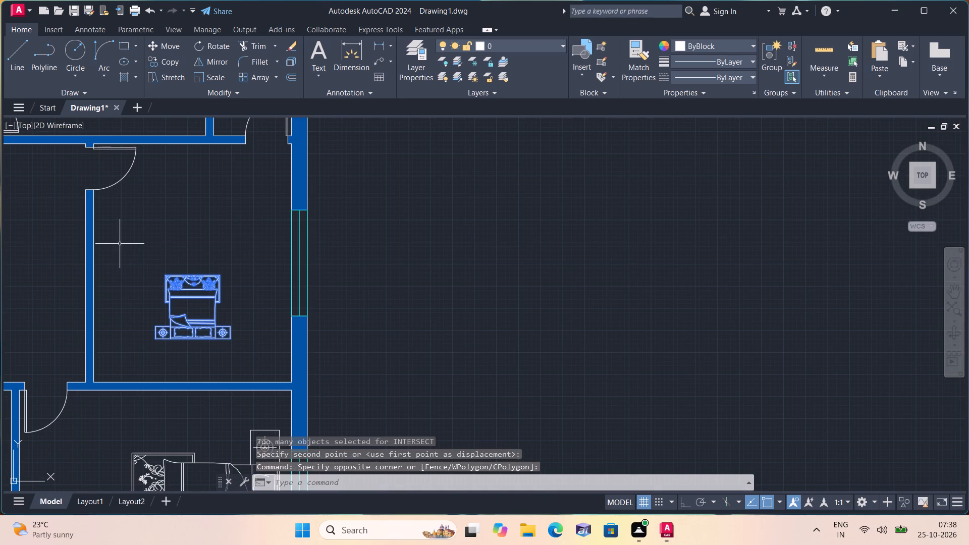
left_click(216, 82)
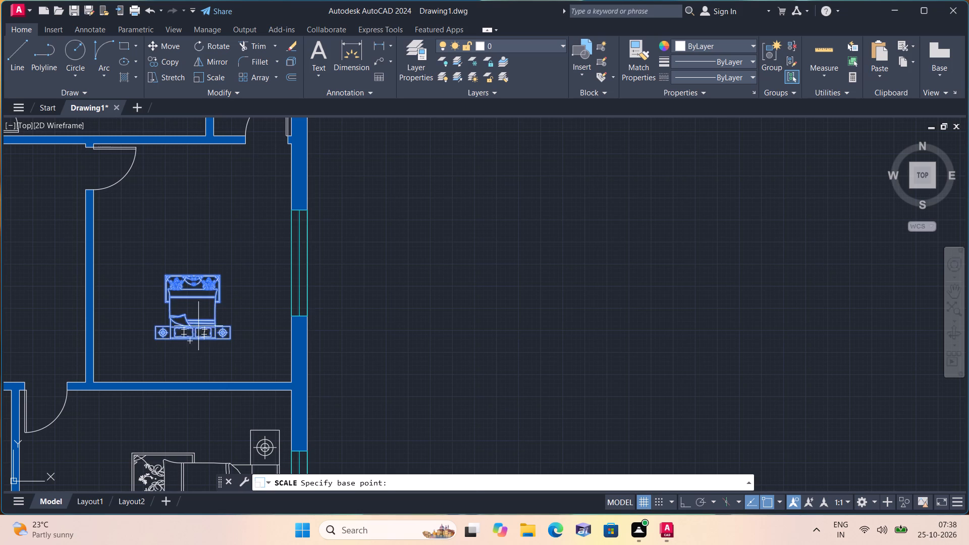
left_click(202, 306)
left_click(214, 238)
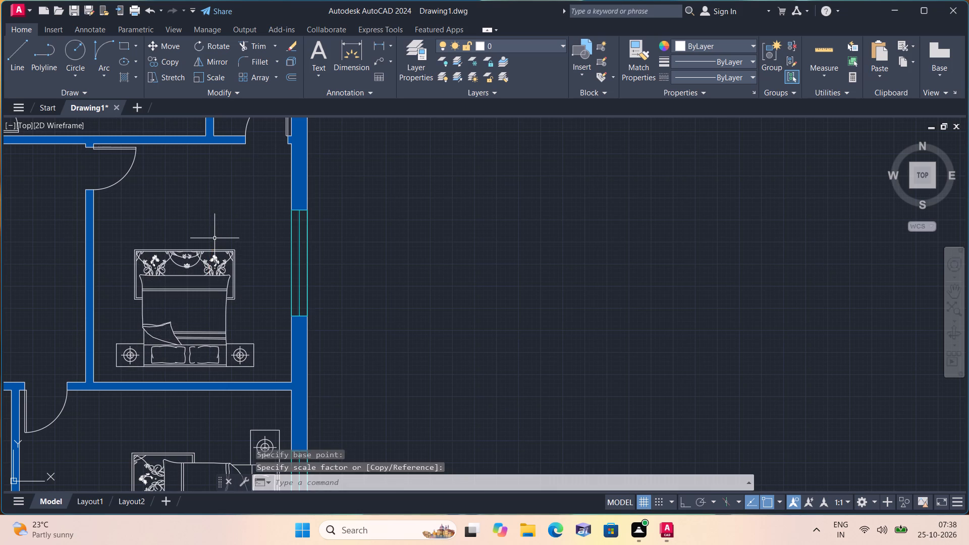
Move the north bedroom's whole bed south and slightly east, leaving a gap below the window wall.
scroll(214, 238, "down", 1)
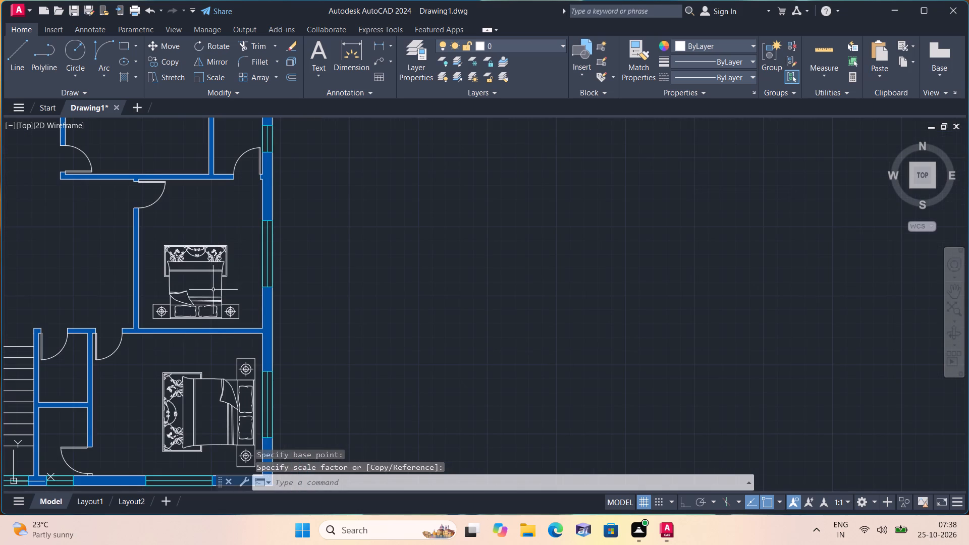
scroll(218, 293, "down", 2)
middle_click_drag(197, 253, 267, 304)
scroll(255, 253, "up", 3)
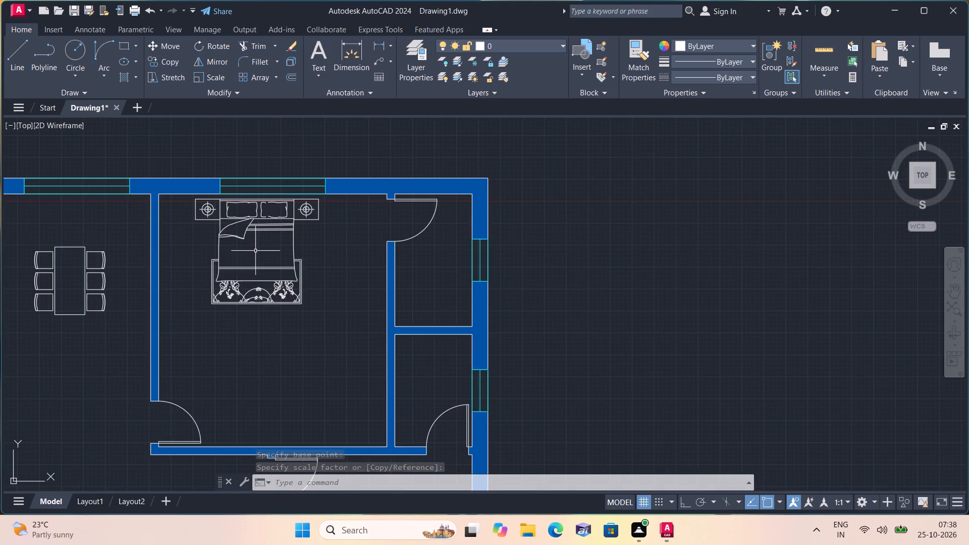
scroll(248, 226, "up", 1)
middle_click_drag(243, 237, 243, 315)
left_click(374, 441)
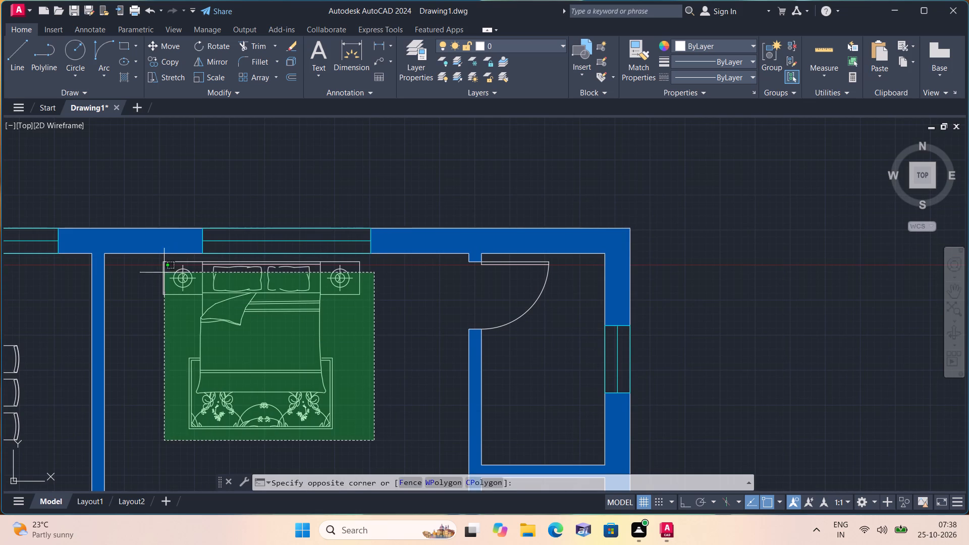
left_click(159, 259)
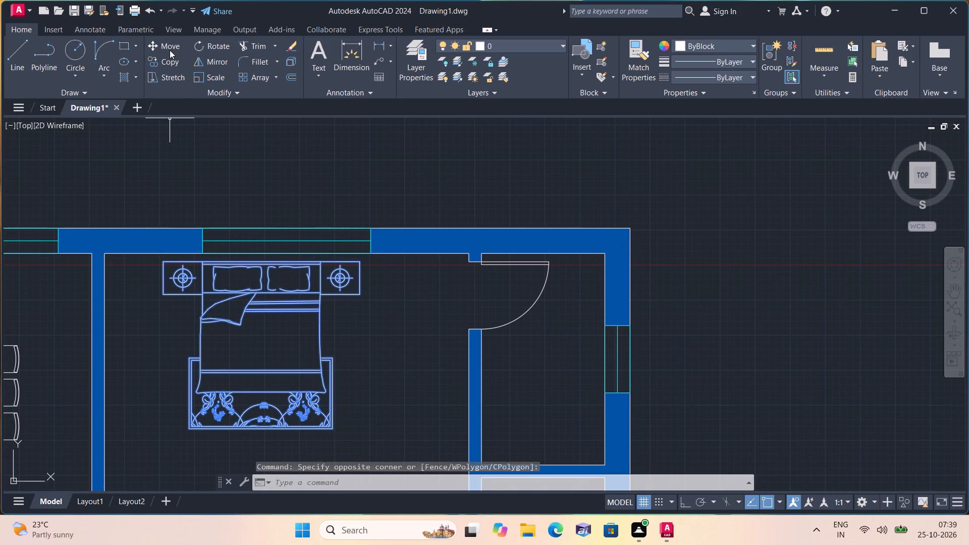
left_click(170, 45)
scroll(257, 269, "down", 1)
left_click(254, 304)
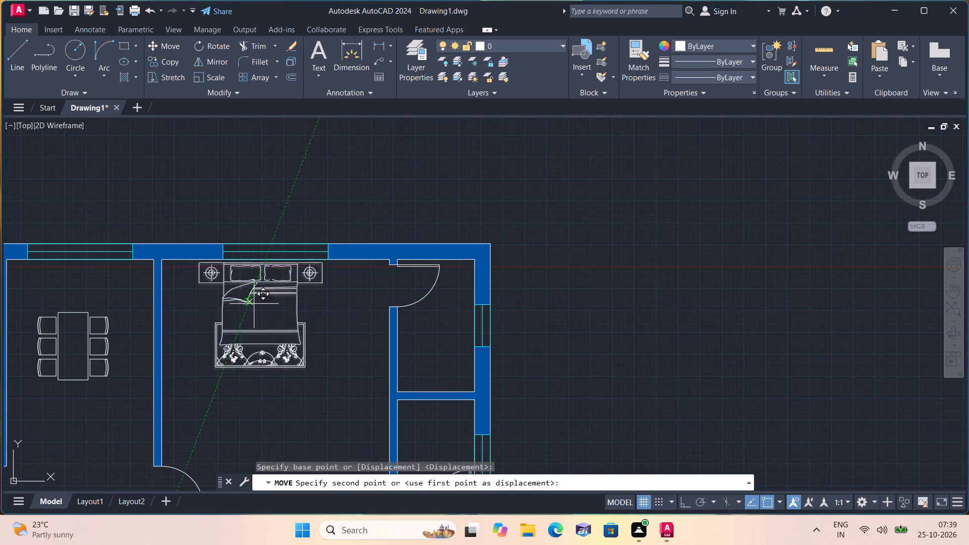
left_click(260, 340)
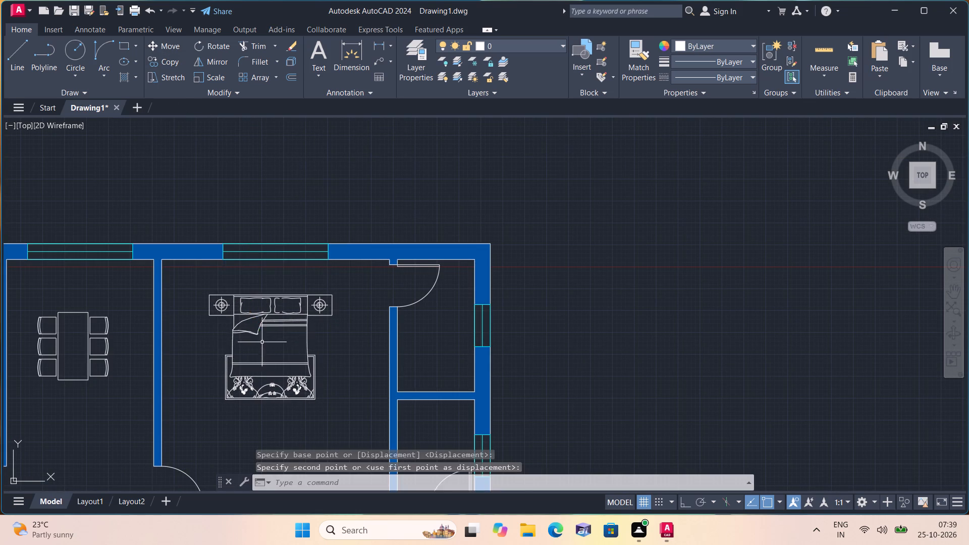
Scale the north bedroom's bed up freehand again from its middle, to about 1.25 times its size.
scroll(311, 367, "up", 1)
left_click(362, 434)
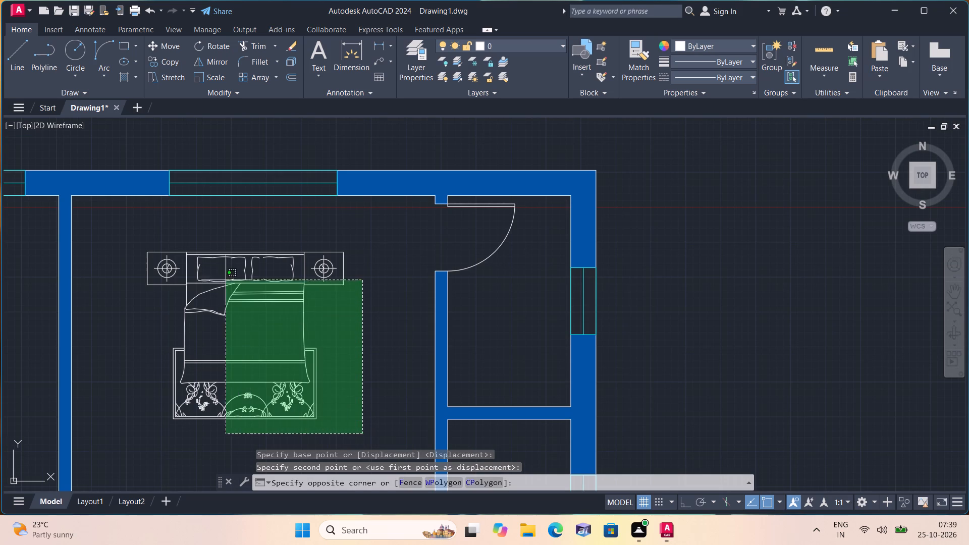
left_click(132, 231)
left_click(208, 74)
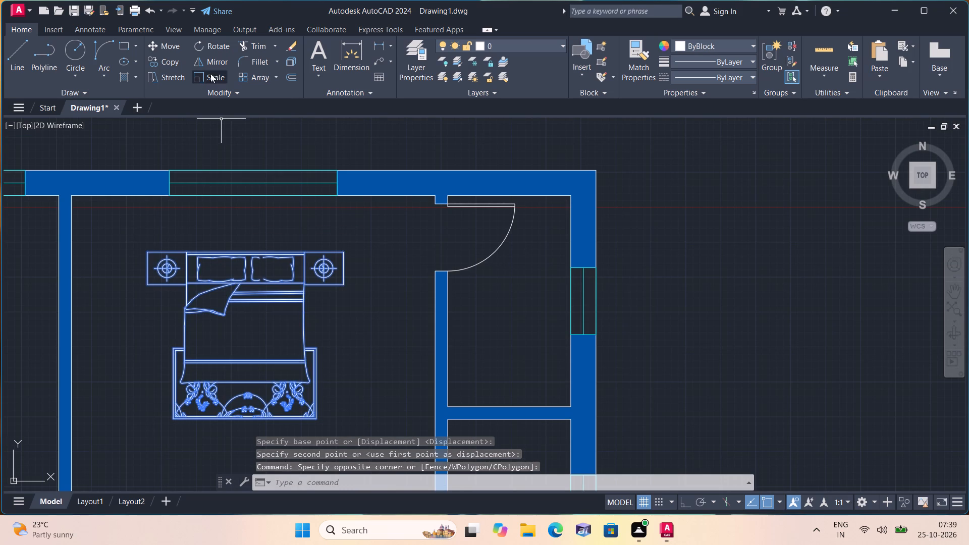
left_click(256, 340)
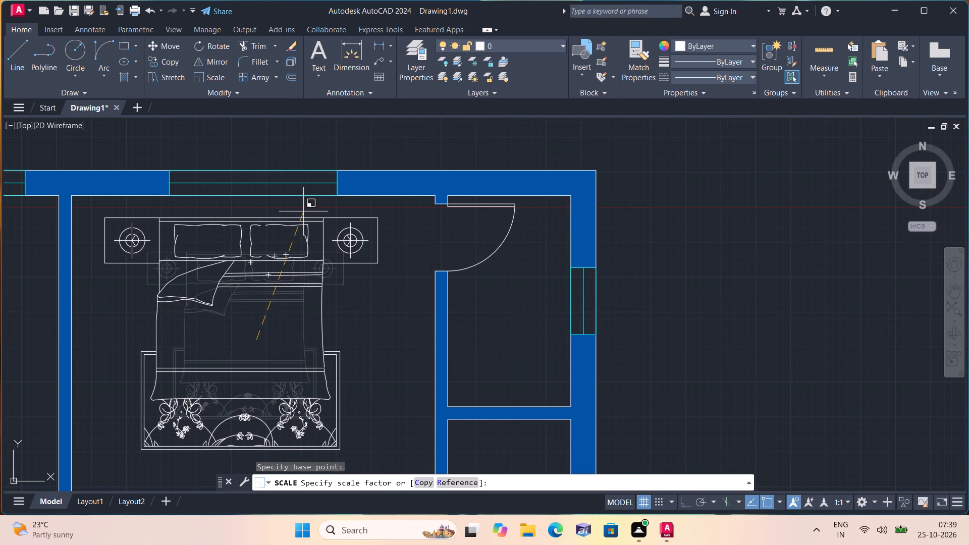
left_click(297, 223)
Move the north bedroom's whole bed slightly north and west, so its headboard sits close to the window wall.
scroll(301, 236, "down", 1)
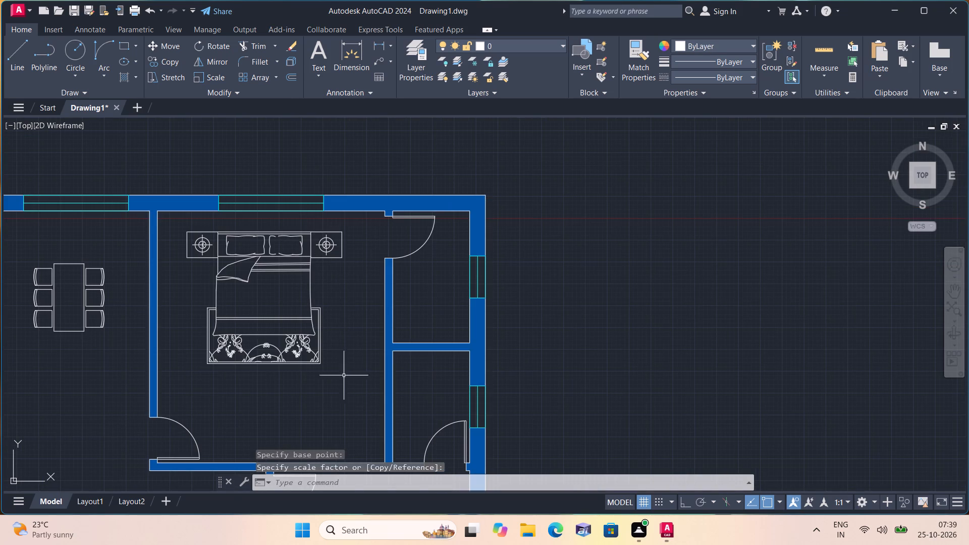
left_click_drag(345, 379, 341, 370)
left_click(184, 231)
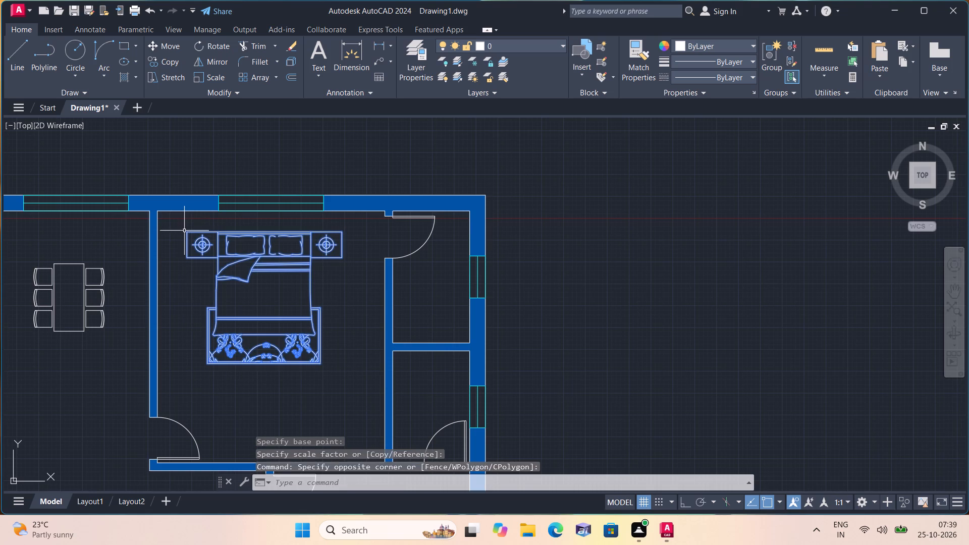
left_click(166, 44)
left_click_drag(250, 306, 249, 295)
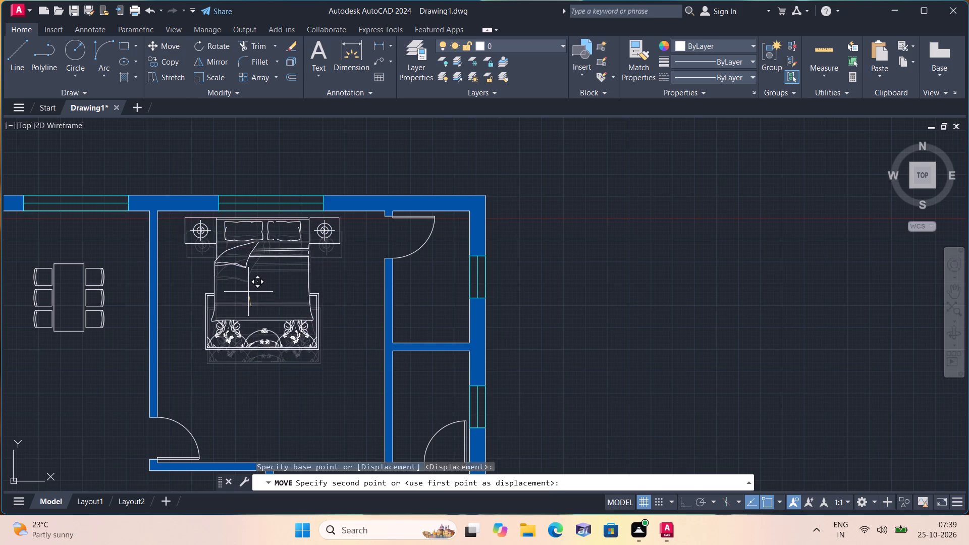
left_click(247, 291)
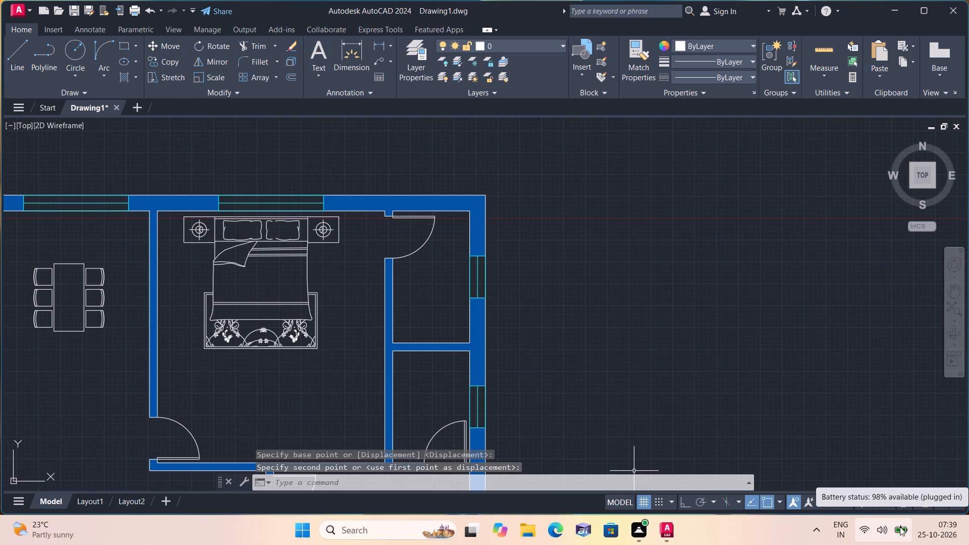
Review the whole furnished floor plan, checking the layout of all rooms.
scroll(572, 421, "down", 2)
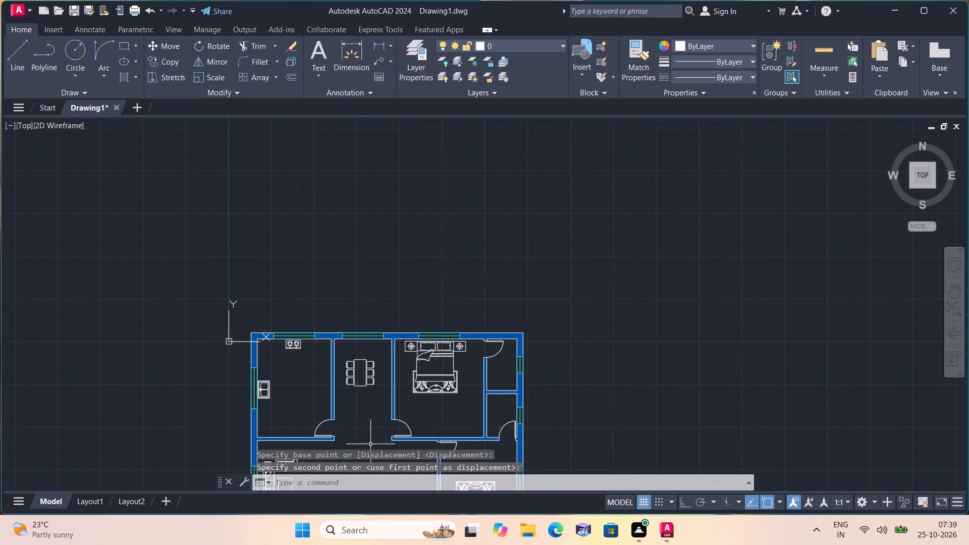
scroll(370, 445, "up", 1)
scroll(371, 444, "down", 1)
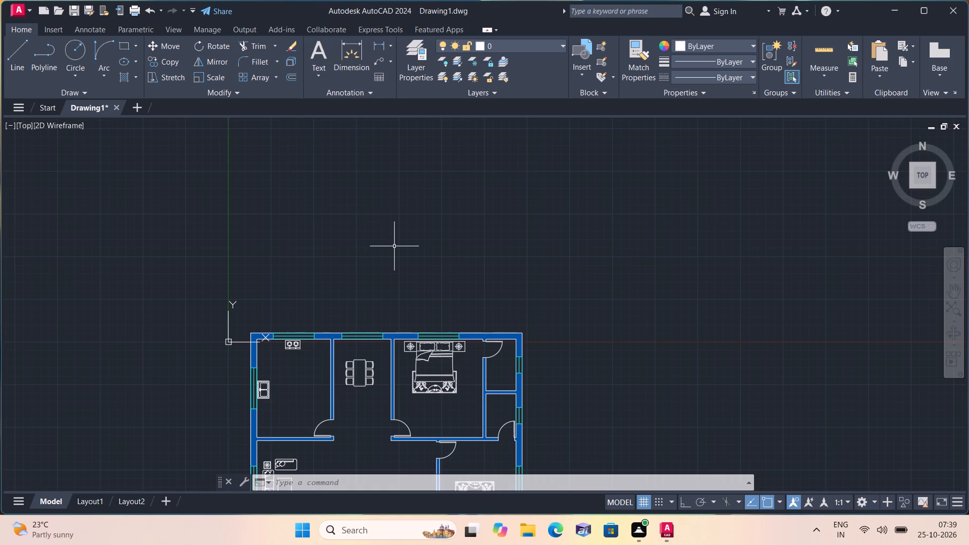
scroll(489, 534, "down", 1)
scroll(355, 489, "down", 2)
middle_click_drag(399, 446, 444, 261)
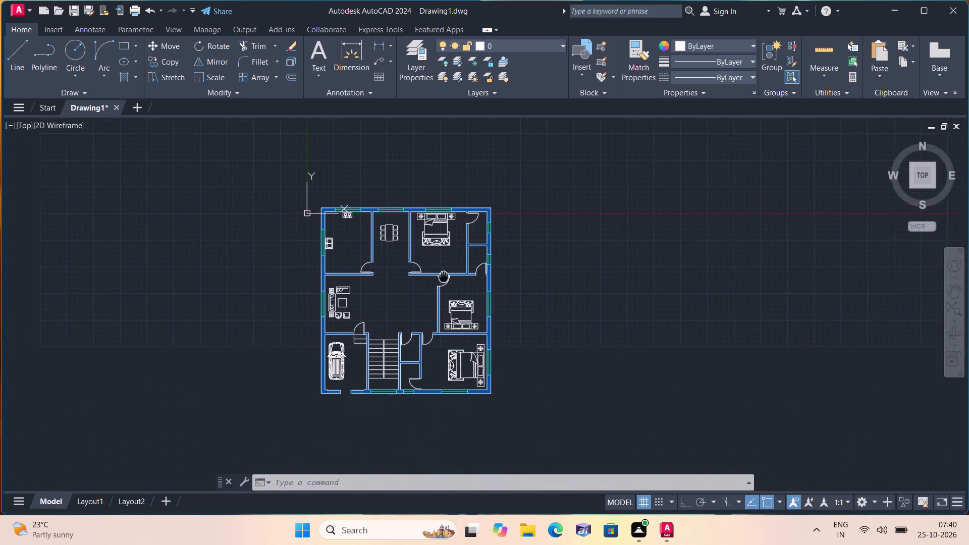
middle_click_drag(444, 261, 442, 253)
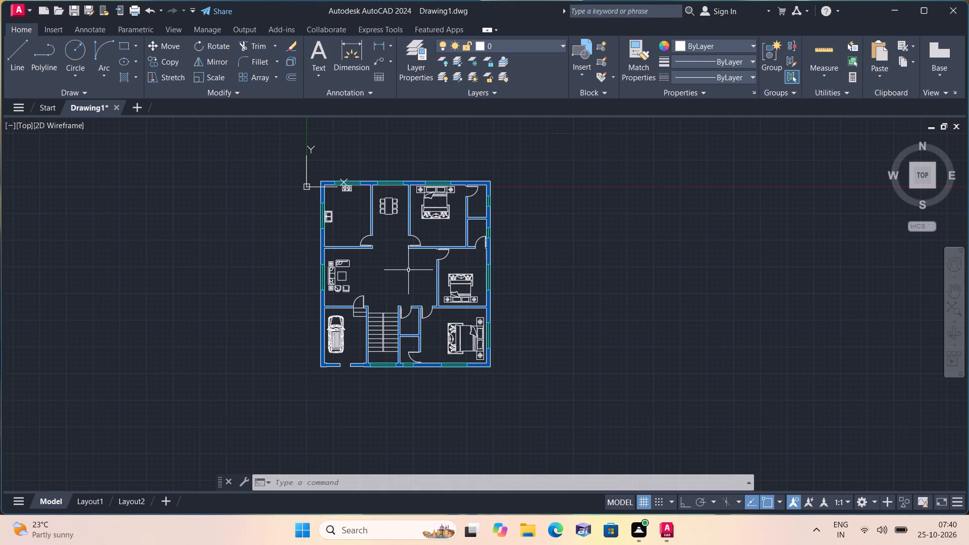
scroll(425, 287, "up", 2)
scroll(424, 284, "down", 2)
middle_click_drag(424, 284, 436, 248)
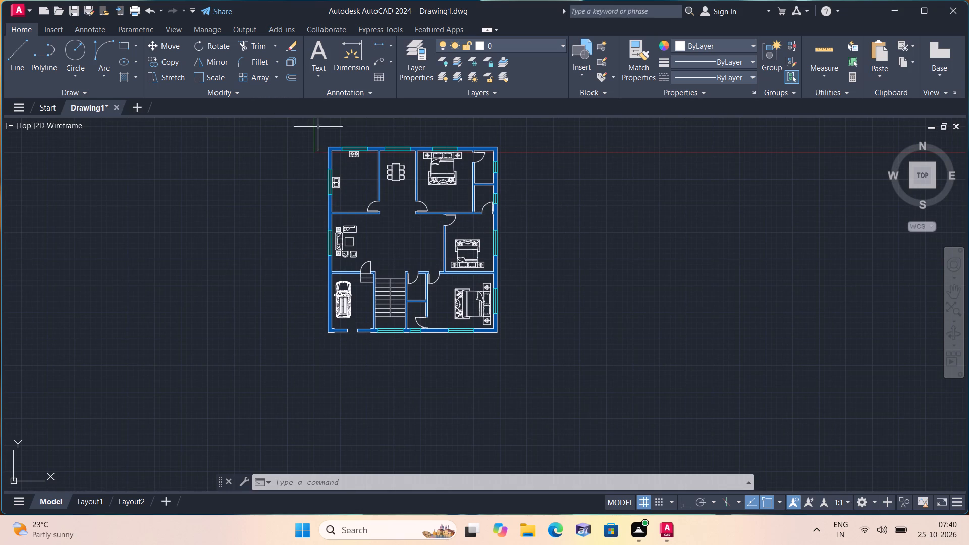
Add a multiline text label in the middle of the kitchen reading KITCHEN, with 9'X12' on the second line.
type("mt")
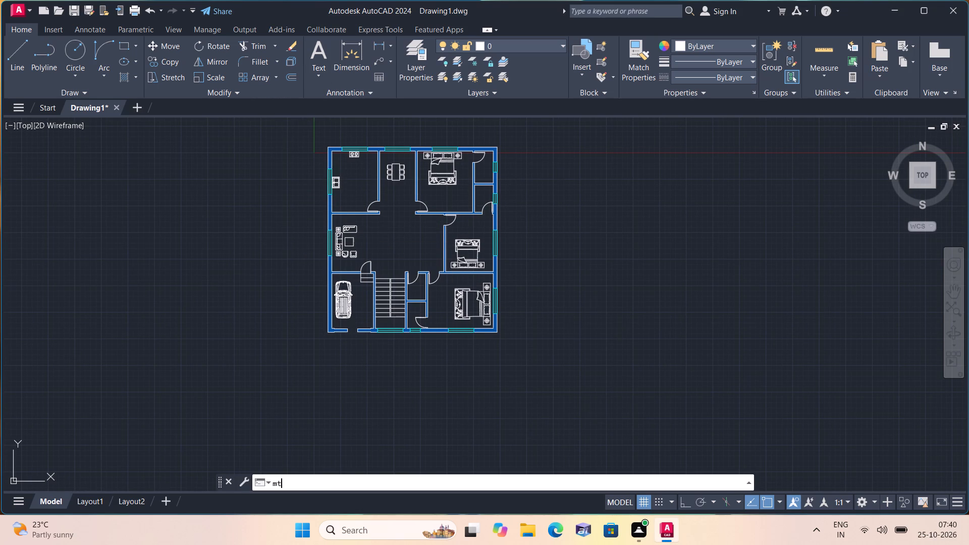
key("space")
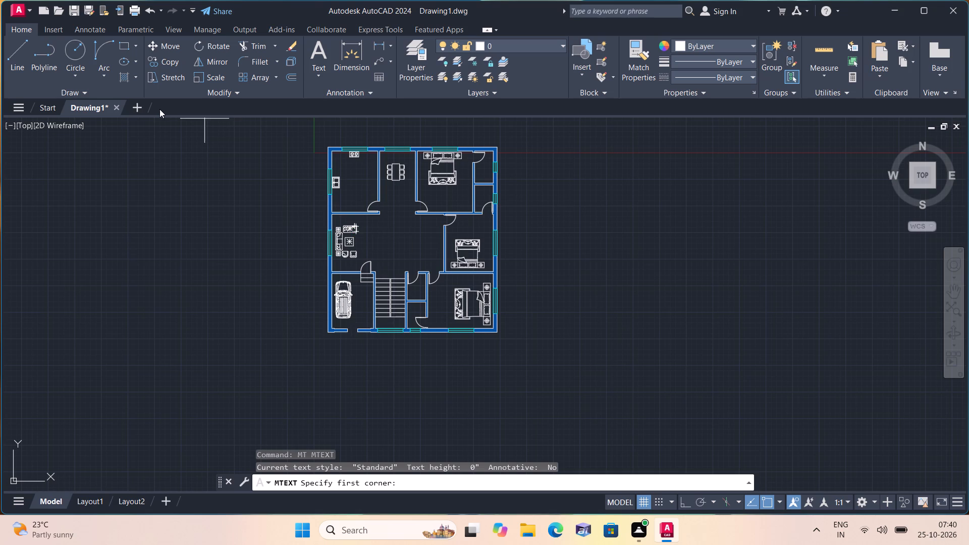
scroll(191, 114, "up", 1)
scroll(293, 152, "up", 3)
triple_click(523, 266)
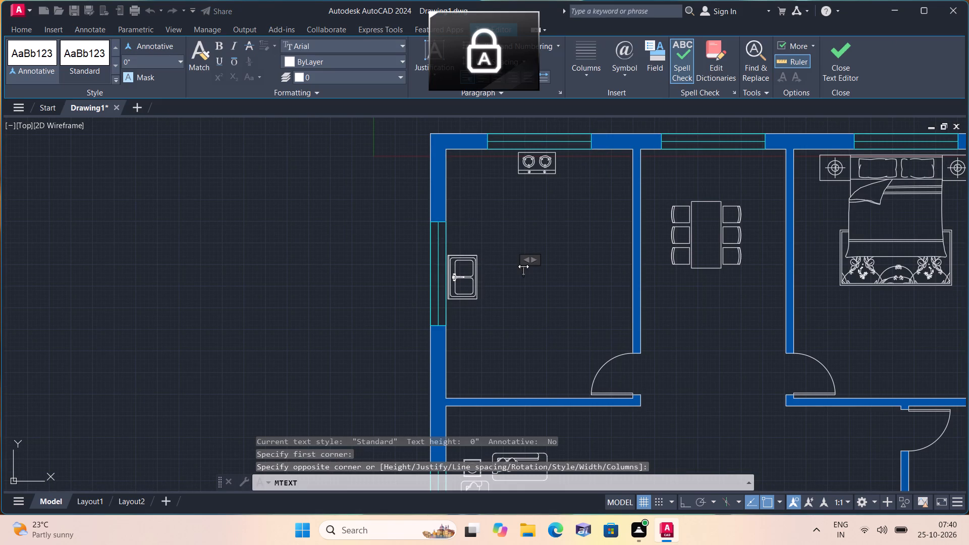
type("KIT")
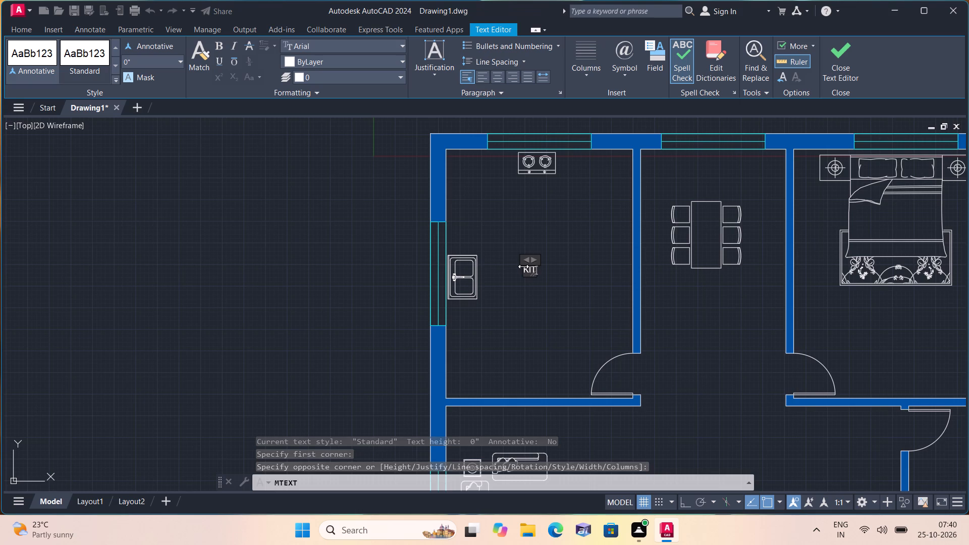
type("CHEN")
key("Return")
type("9'")
key("x")
type("12'")
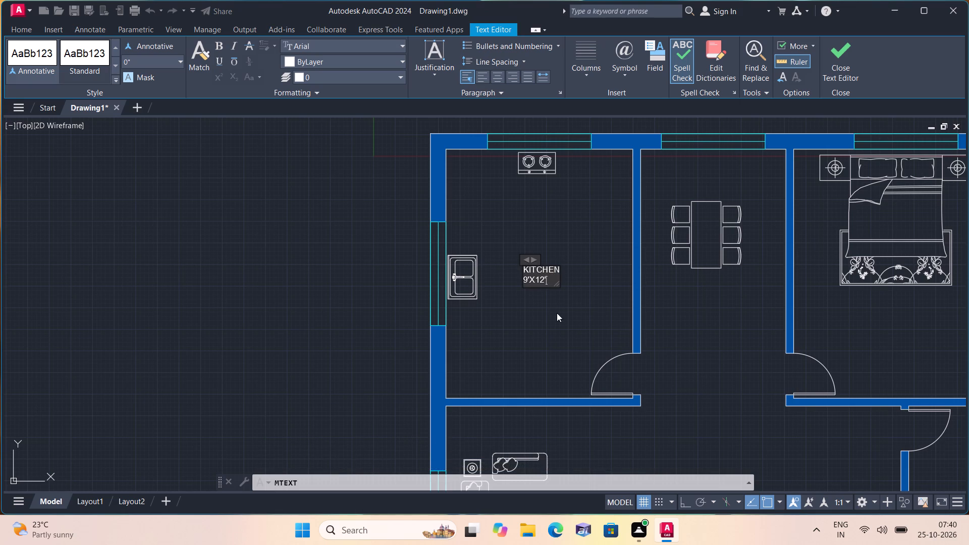
left_click(560, 312)
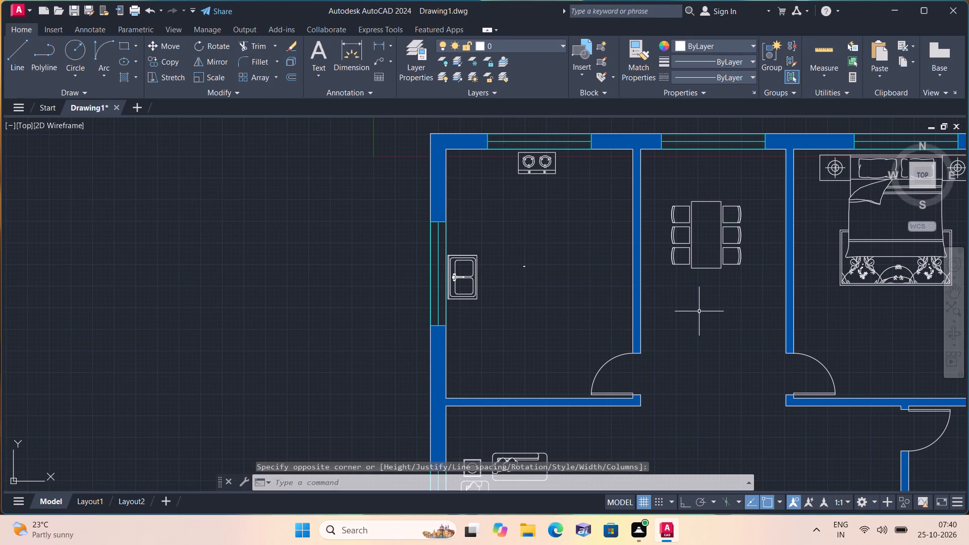
Start a multiline text label below the dining table, with DINING and AREA on two separate lines.
key("space")
triple_click(701, 335)
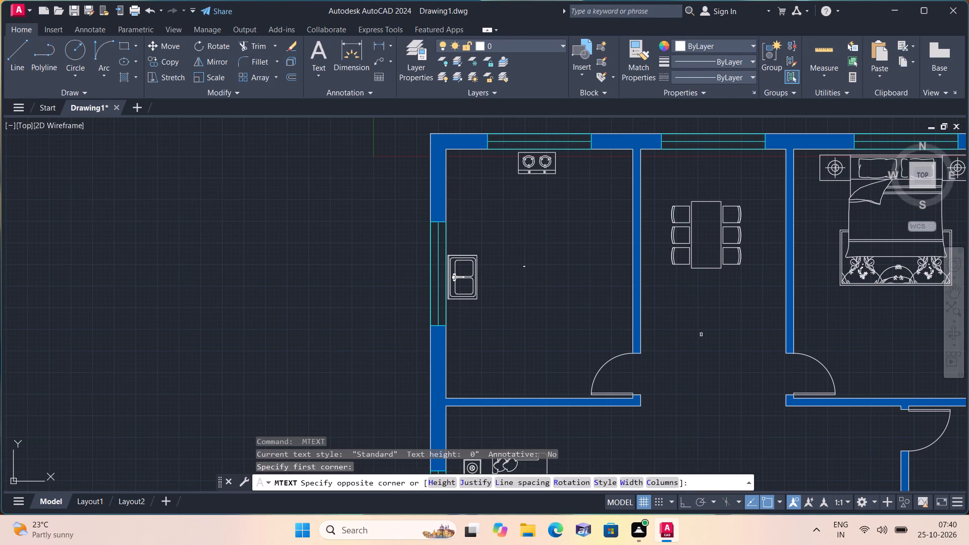
type("DINING")
key("Return")
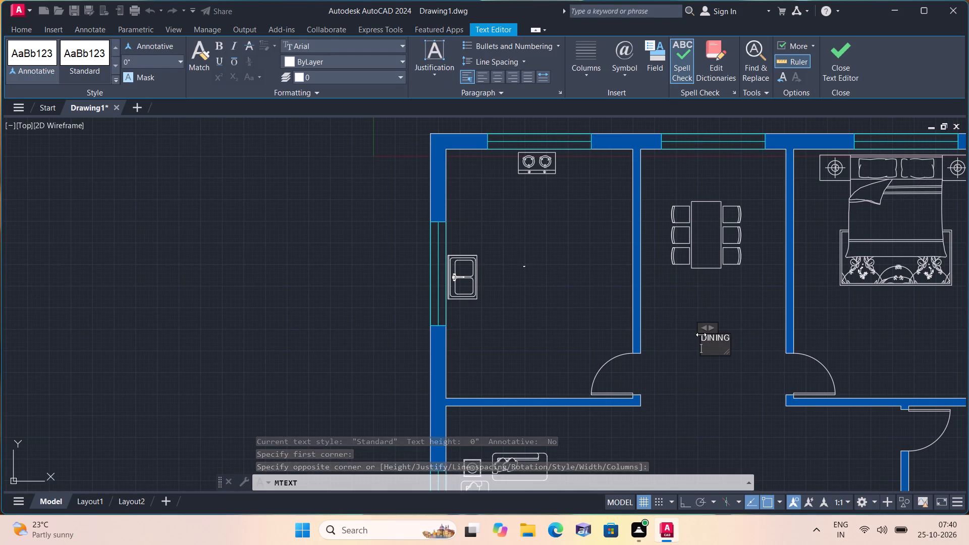
type("ARE")
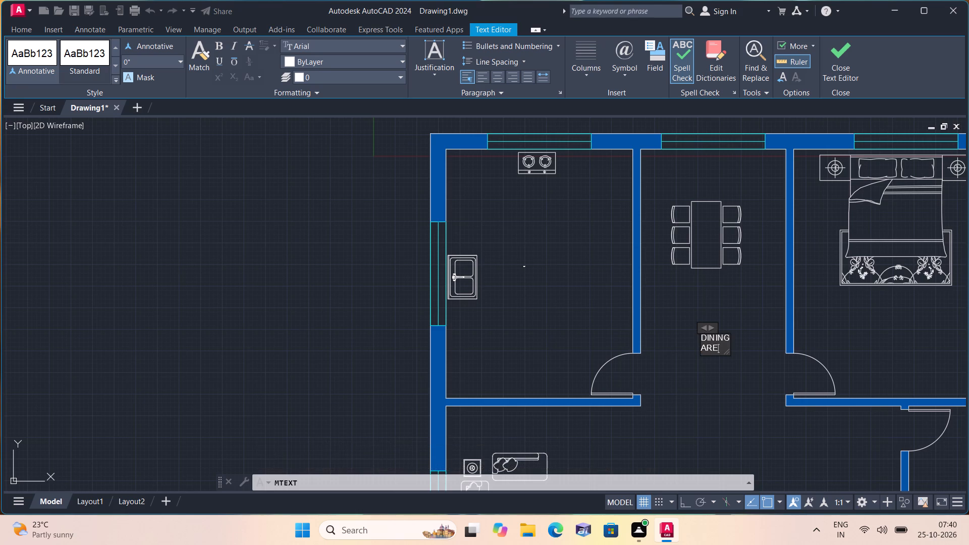
key("a")
Widen the dining label's text frame eastward, well past the dining room's east wall.
scroll(804, 368, "up", 1)
left_click_drag(679, 345, 717, 370)
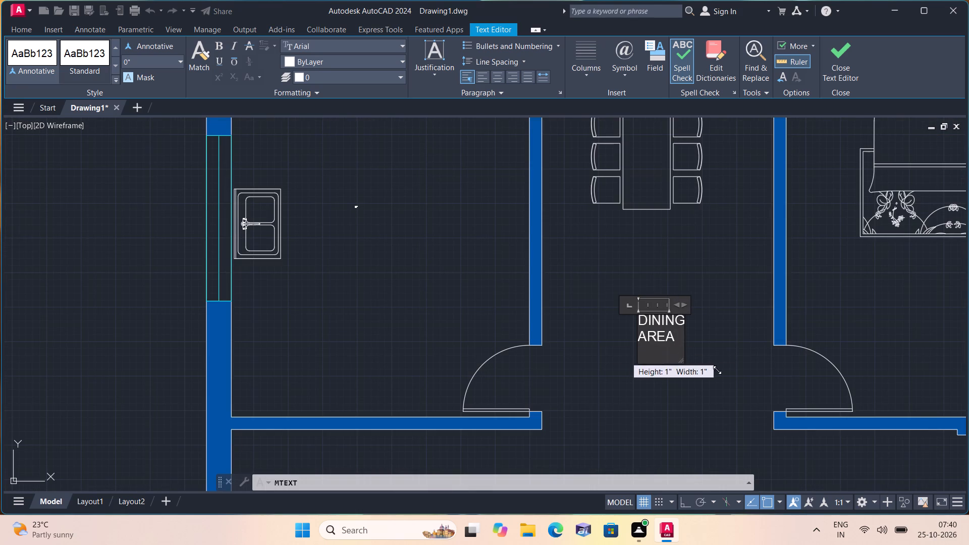
left_click_drag(717, 370, 872, 362)
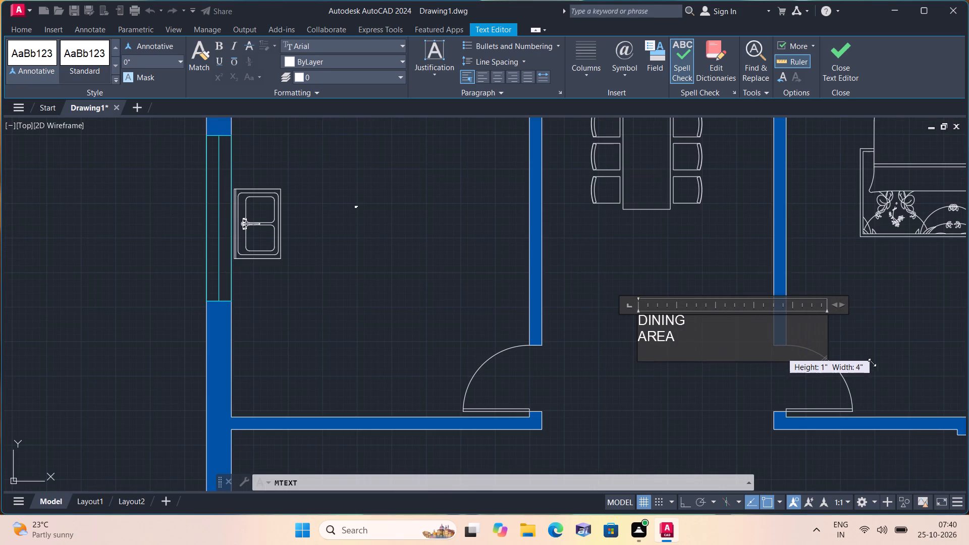
left_click_drag(872, 362, 968, 327)
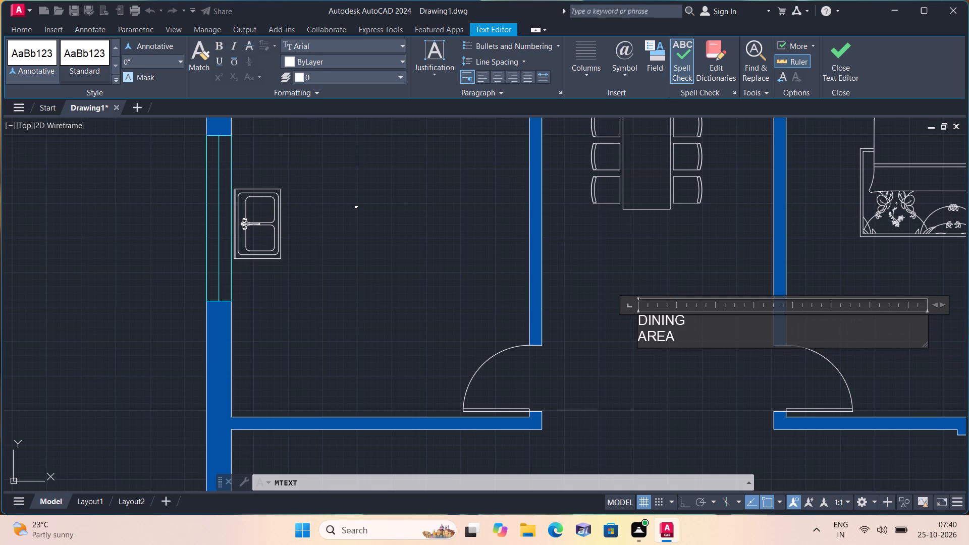
left_click_drag(926, 343, 968, 389)
Join DINING AREA onto one line, add 7'X12' on the second line, and finish the label.
middle_click_drag(653, 353, 457, 404)
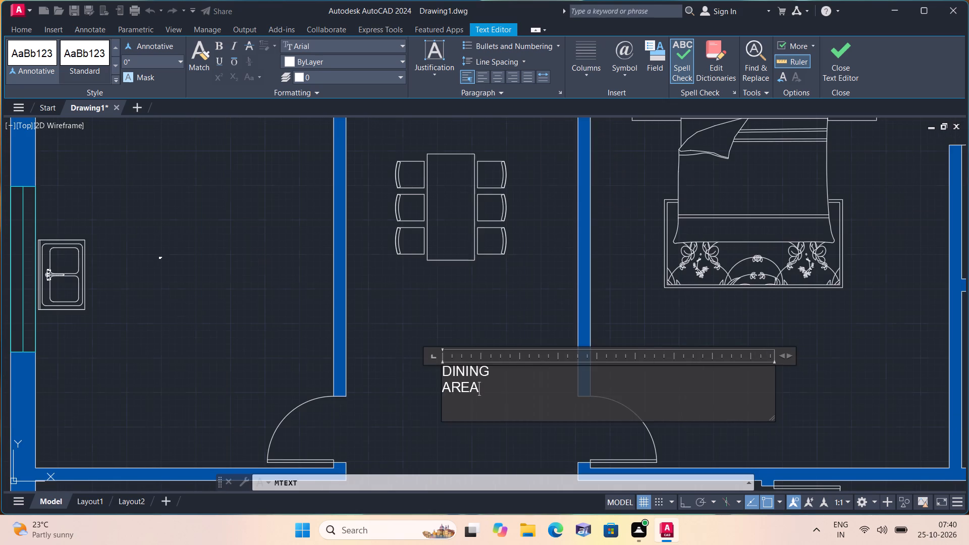
scroll(457, 386, "up", 2)
left_click(420, 389)
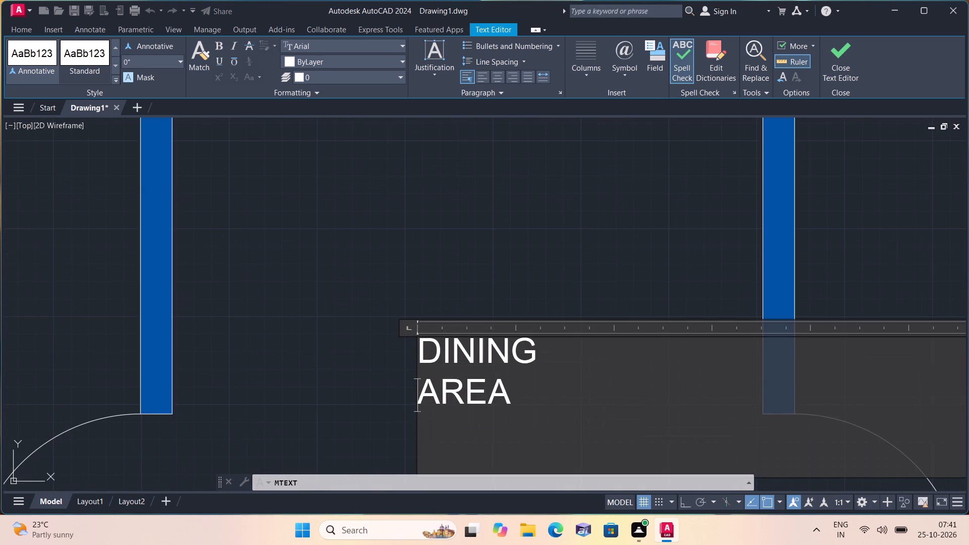
key("BackSpace")
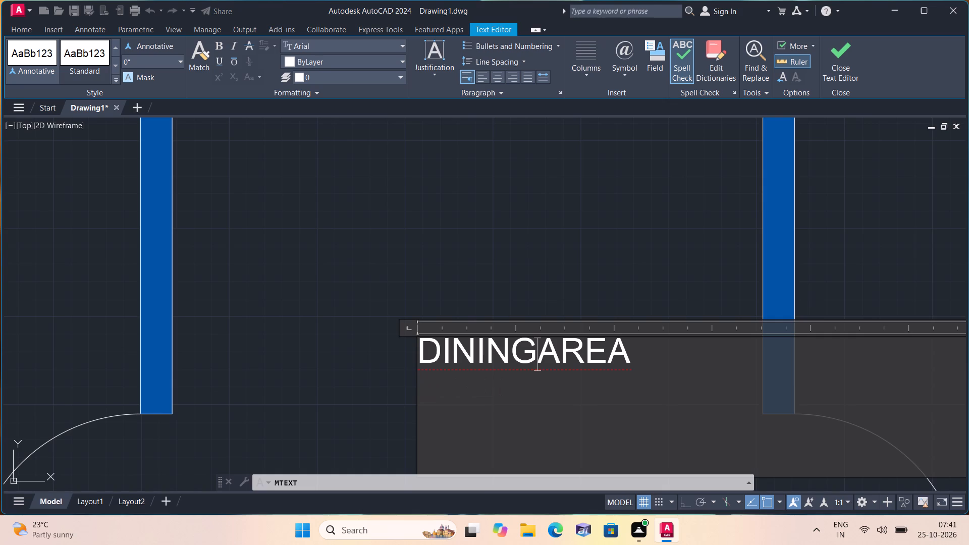
key("space")
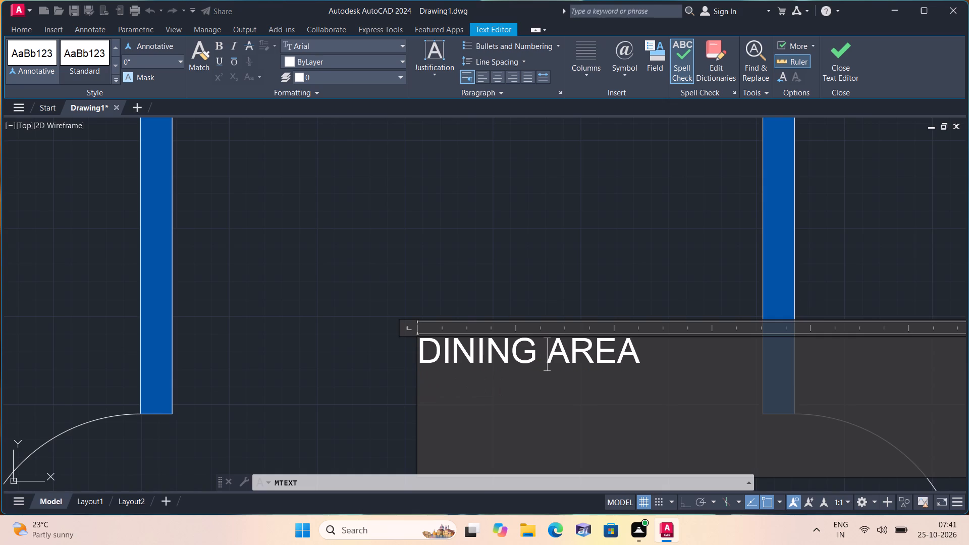
left_click(655, 348)
key("Return")
type("7'X")
type("12'")
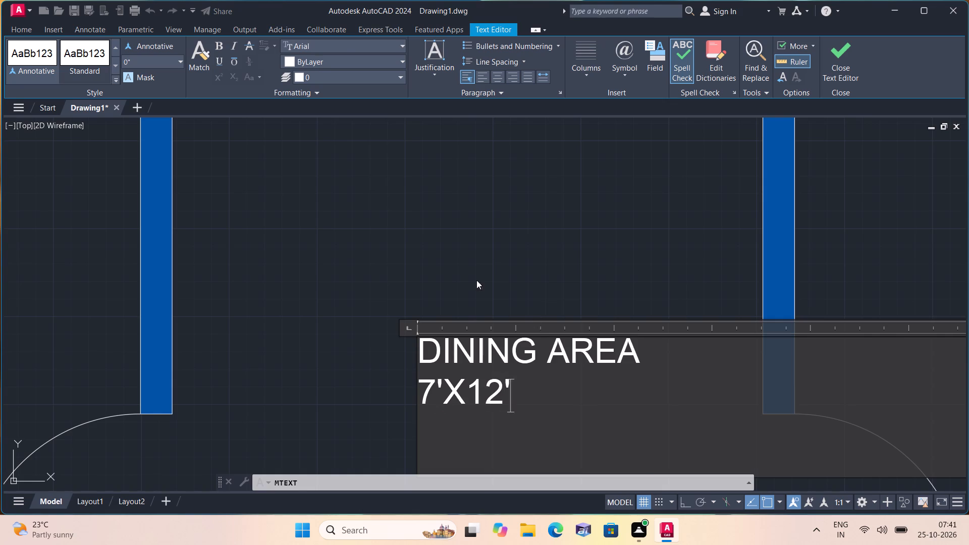
left_click(433, 259)
Add a multiline text label below the north bedroom's bed reading BEDROOM, with 10'X10"X12' on the second line.
scroll(433, 259, "down", 2)
scroll(439, 325, "down", 1)
middle_click_drag(430, 326, 369, 359)
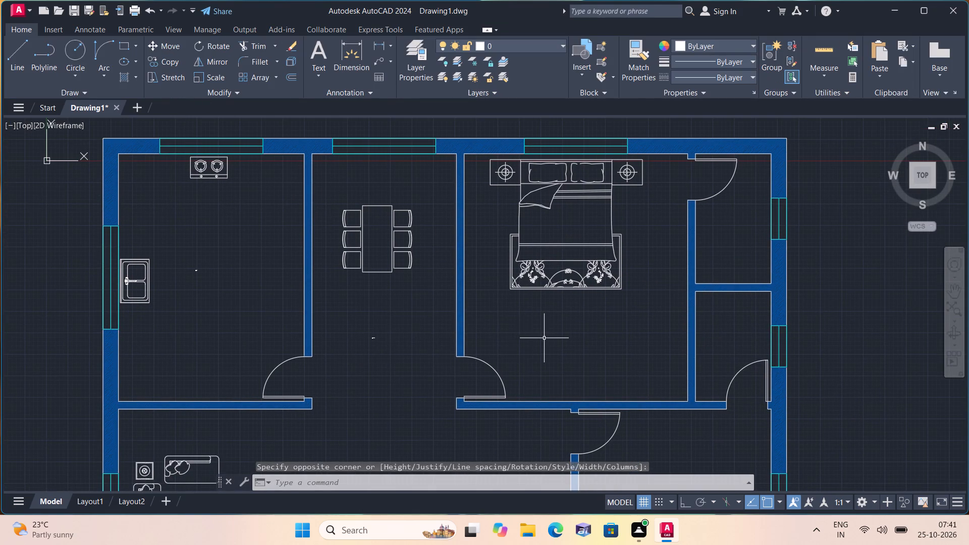
key("space")
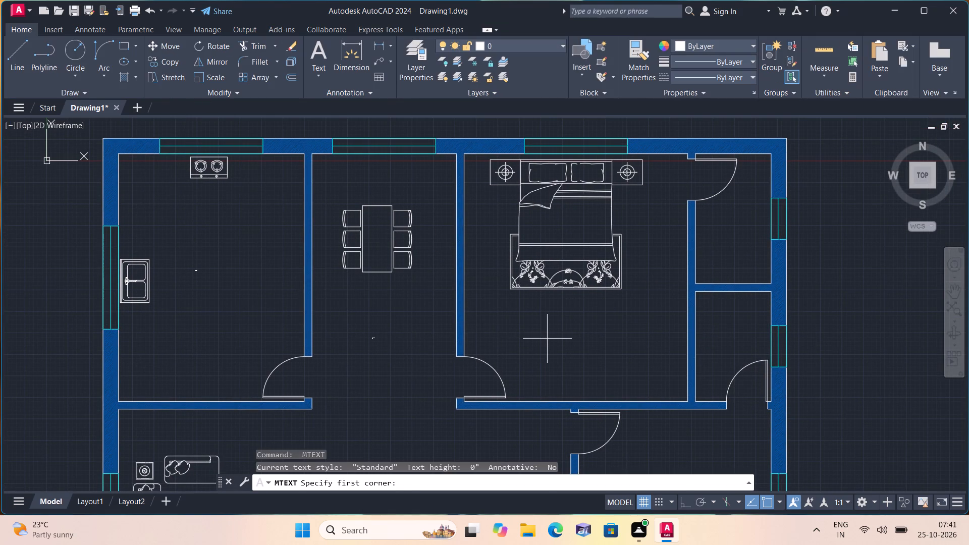
triple_click(547, 339)
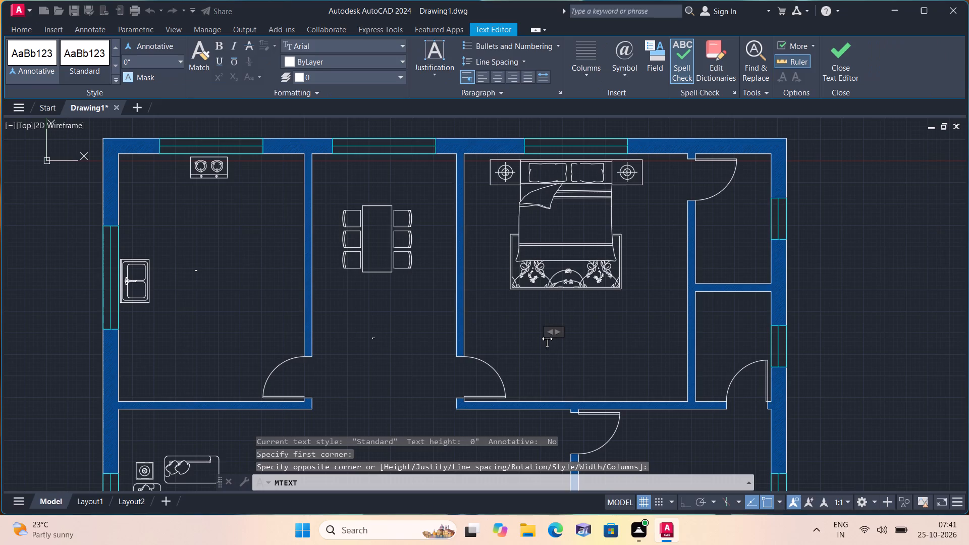
type("BEDROOM")
key("Return")
type("10'")
key("x")
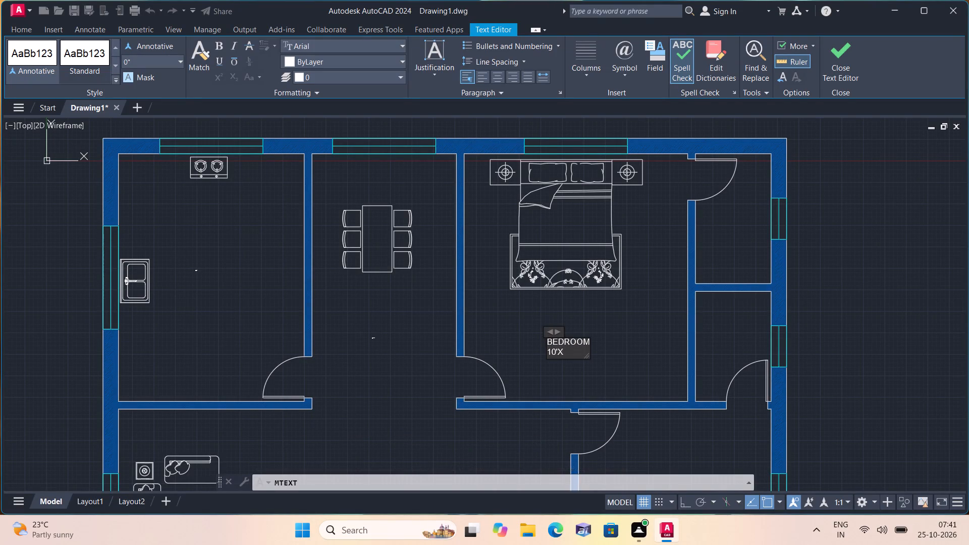
type("10")
type("\"X")
type("12'")
left_click(517, 317)
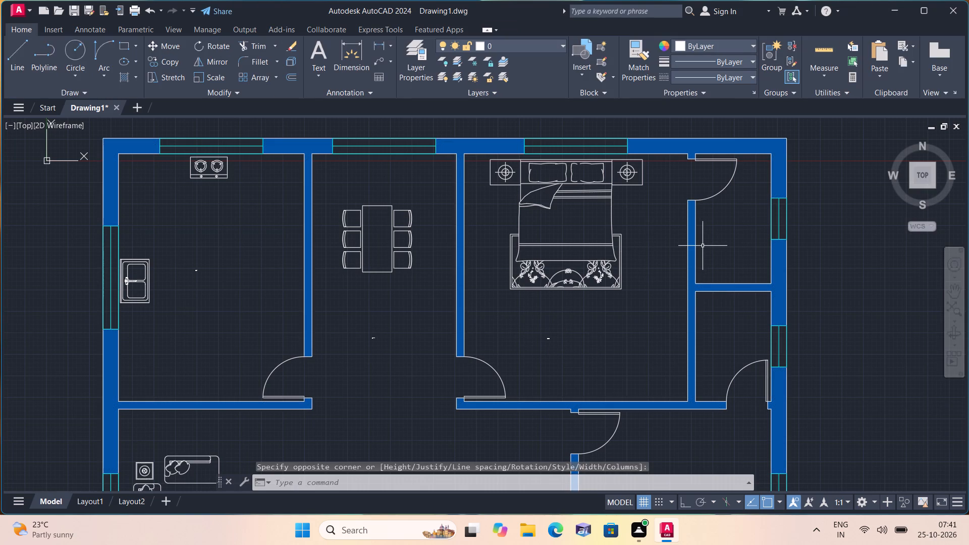
Add a multiline text label in the northeast toilet reading TOILET, with 3'8"X6'4" on the second line.
key("space")
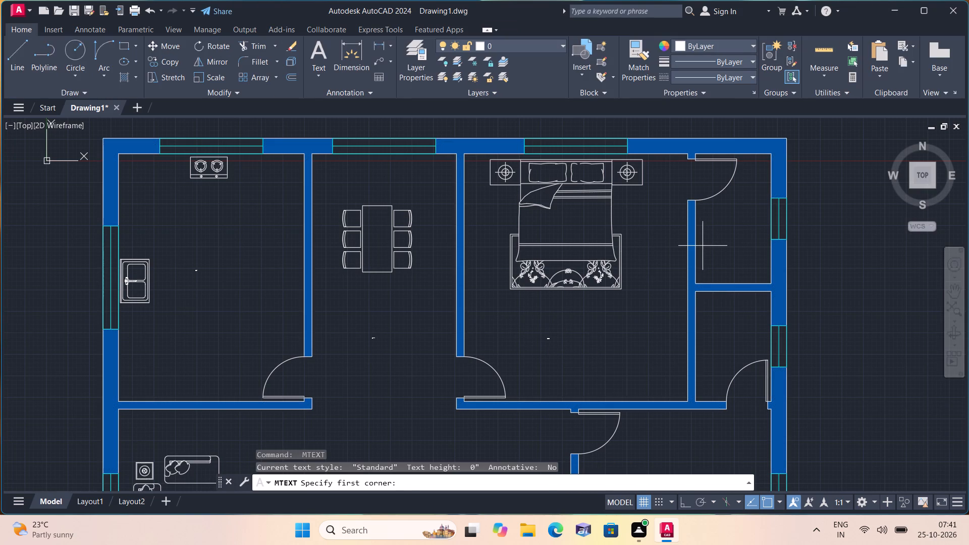
triple_click(703, 246)
type("TOILET")
key("Return")
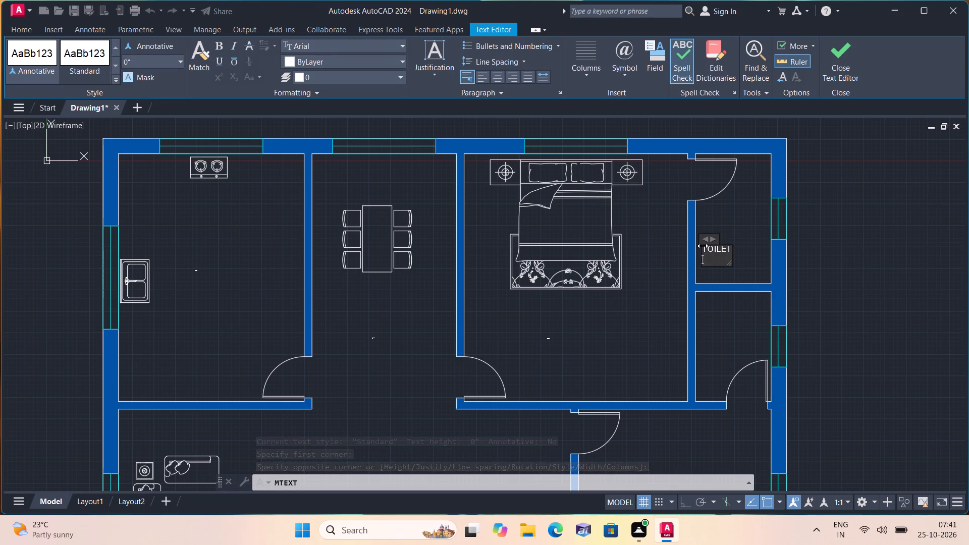
type("3'8\"")
key("x")
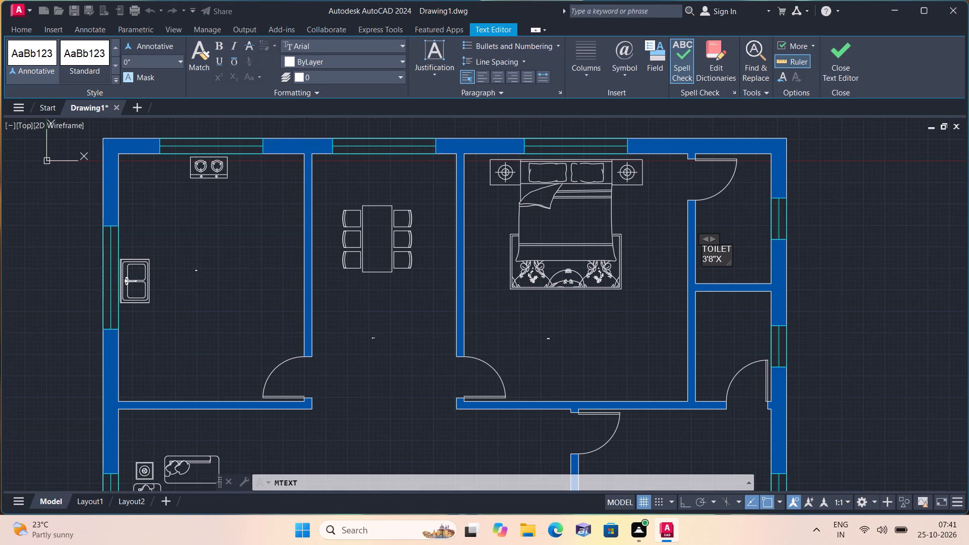
type("6'")
type("4\"")
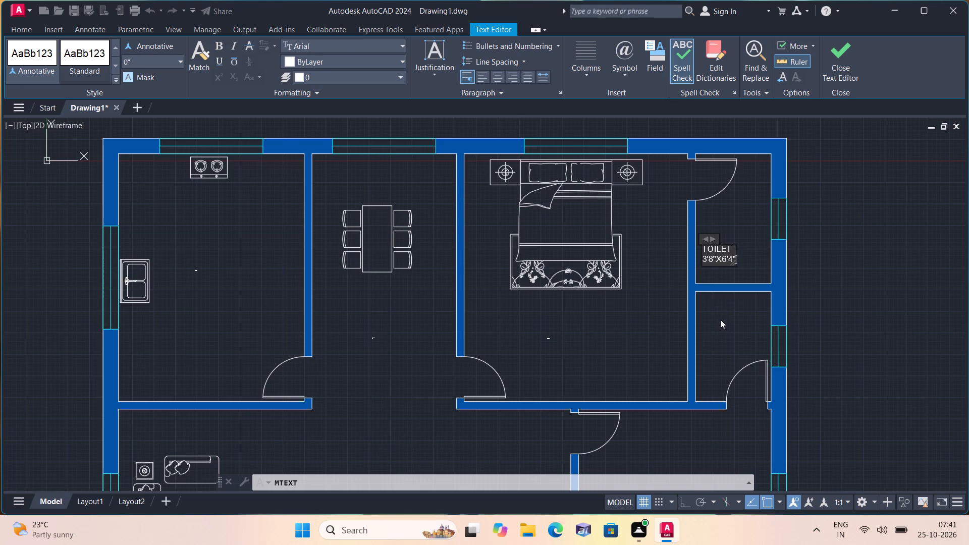
left_click(720, 319)
Add a multiline text label in the toilet just south of the first reading TOILET, with 3'8"X6'4" on the second line.
key("space")
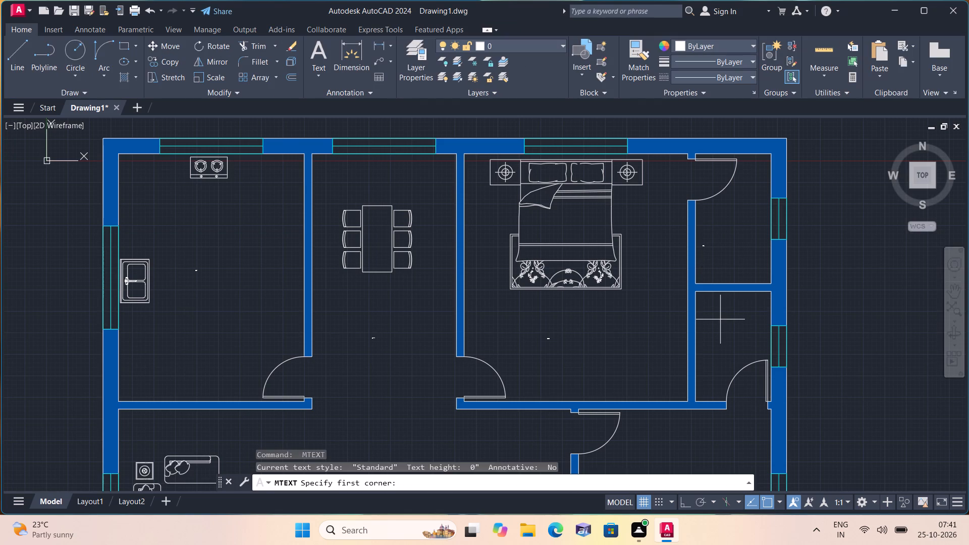
double_click(720, 319)
left_click_drag(720, 319, 724, 326)
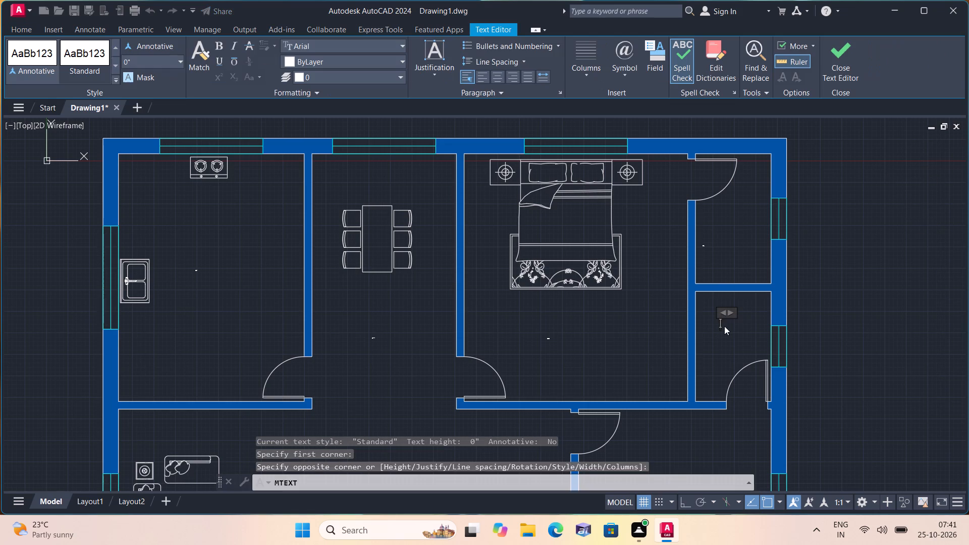
type("TOILET")
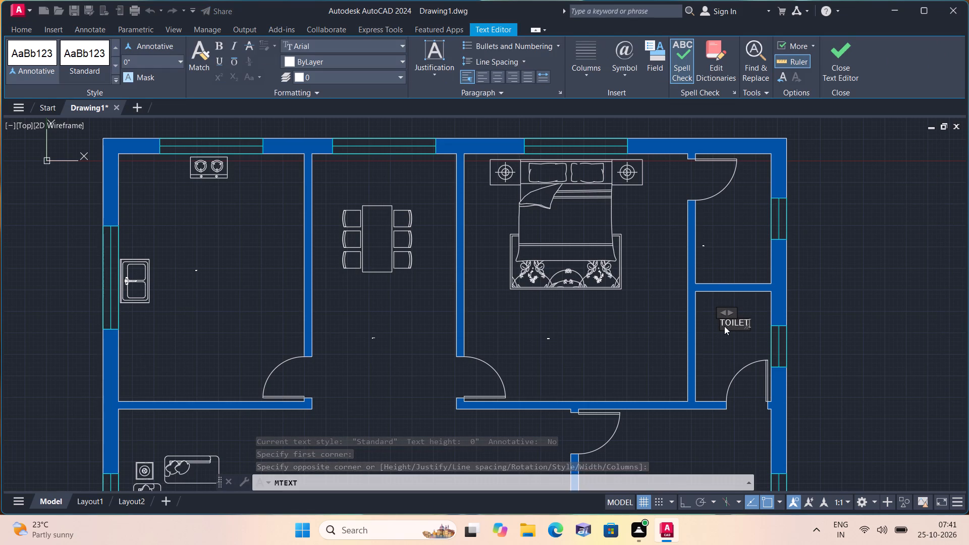
key("Return")
key("3")
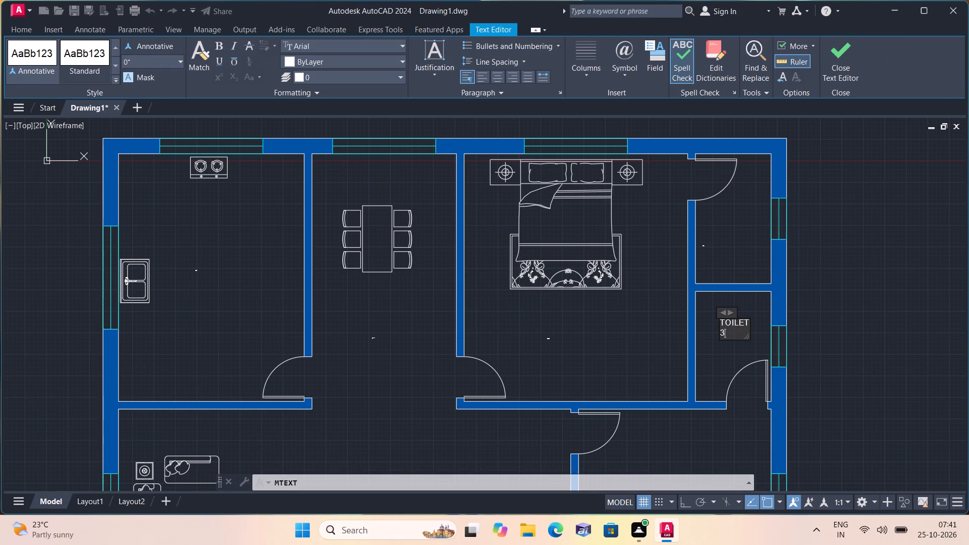
type("'8\"X")
type("6'4\"")
left_click(635, 344)
Add a multiline text label above the middle east bedroom's bed reading BEDROOM, with 9'4"X11'3" on the second line.
middle_click_drag(642, 399, 639, 243)
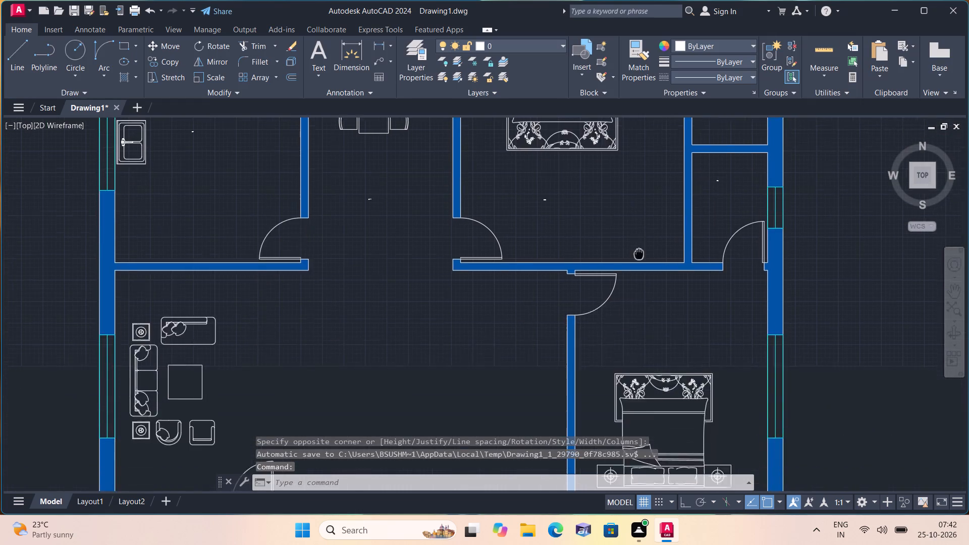
scroll(639, 235, "down", 1)
key("space")
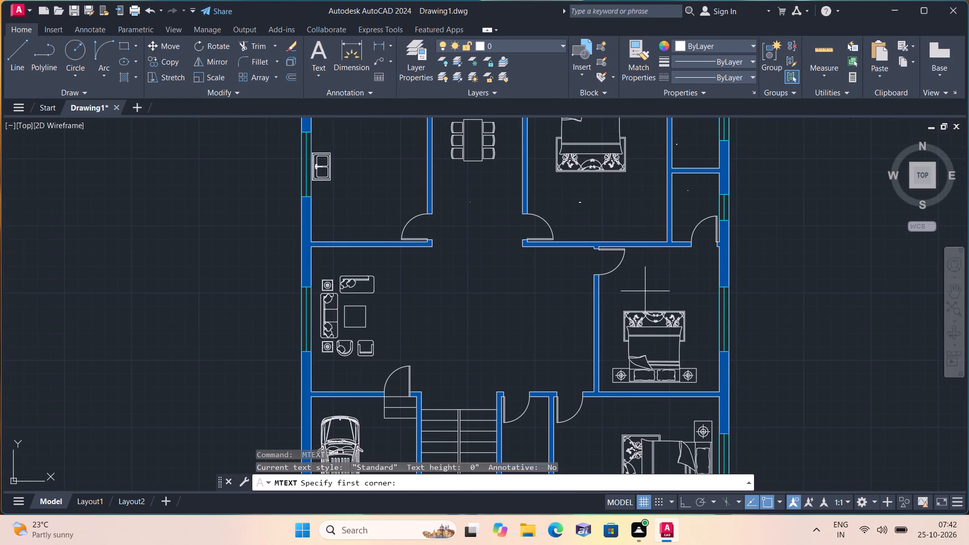
triple_click(645, 291)
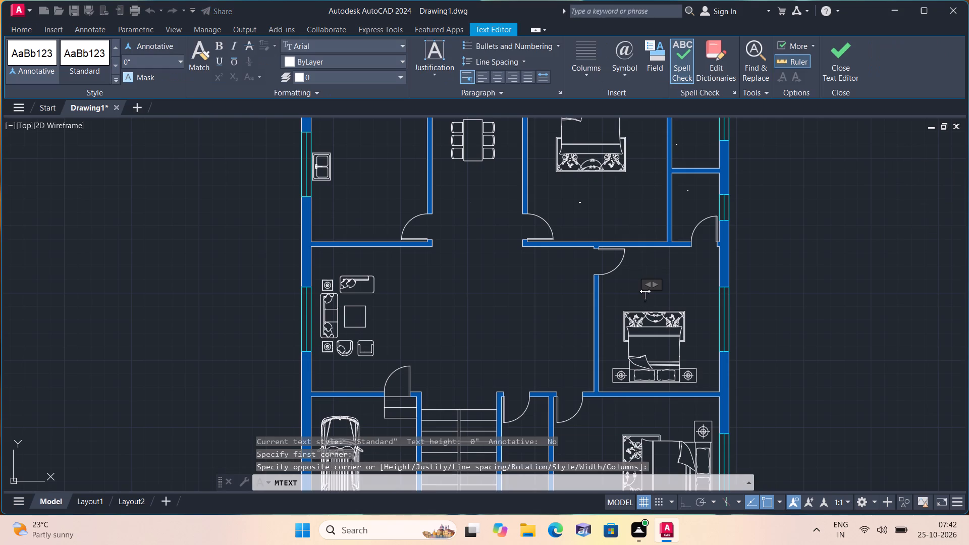
type("BEDROOM")
key("Return")
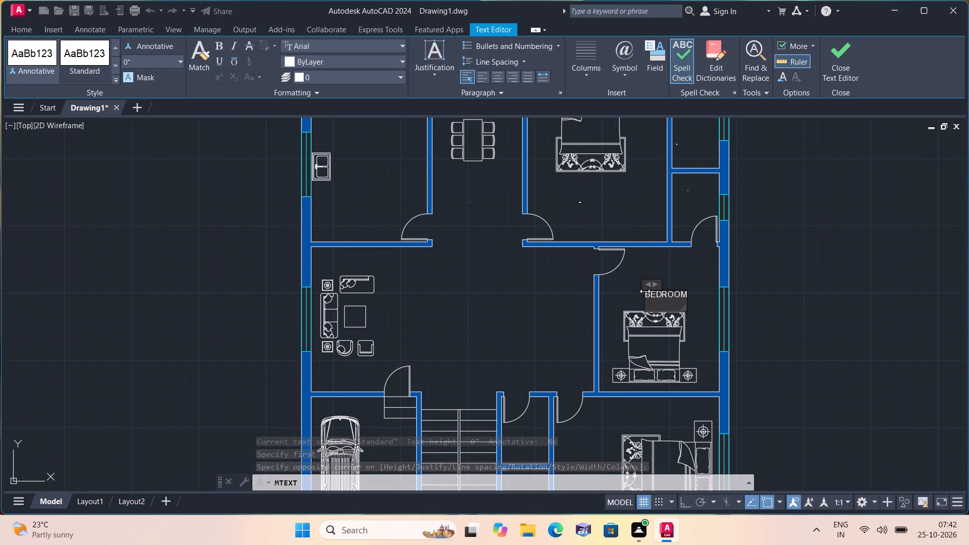
type("9'7")
key("BackSpace")
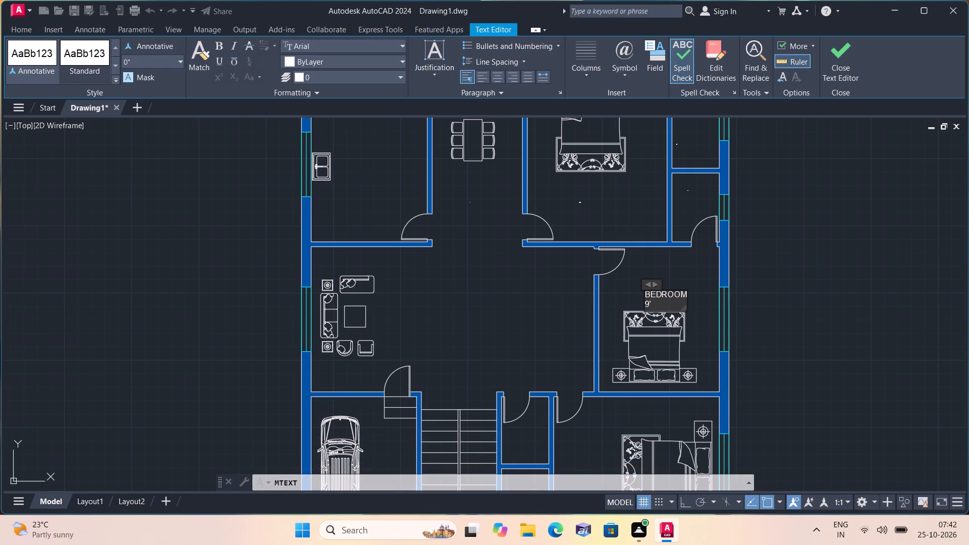
type("4\"X")
type("11'3\"")
scroll(645, 291, "up", 1)
left_click(469, 306)
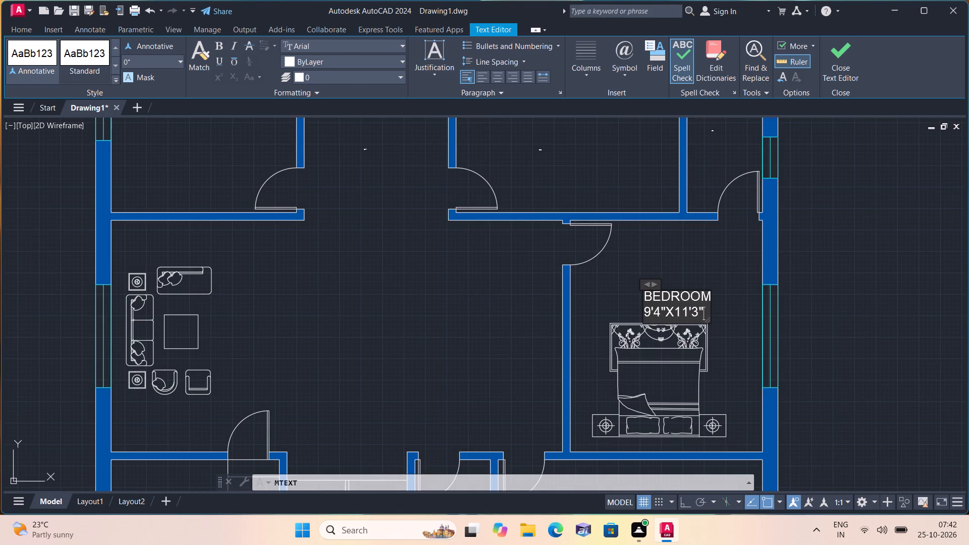
Add a multiline text label in the central space west of the middle bedroom reading OPEN AREA, with 13'3"X11'3" on the second line.
scroll(468, 307, "down", 1)
middle_click_drag(463, 303, 499, 247)
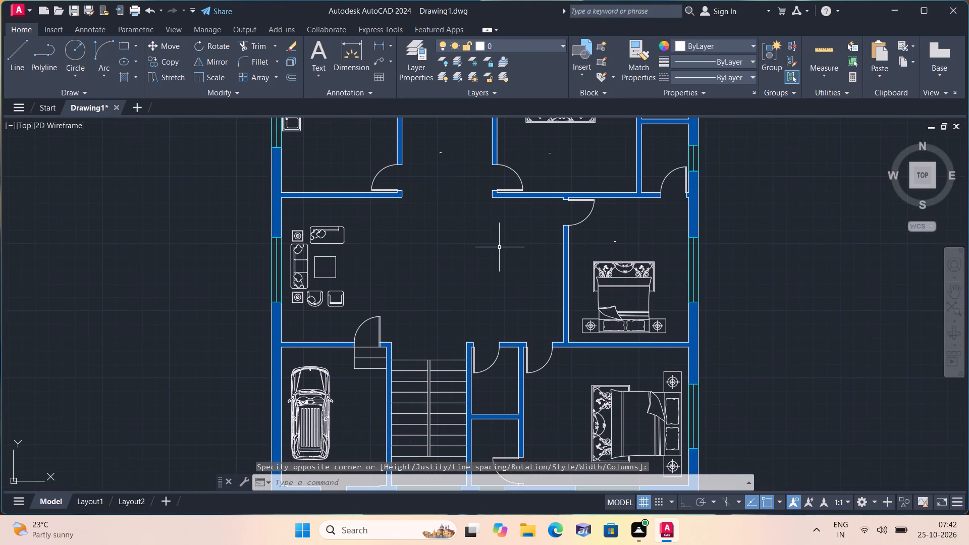
key("space")
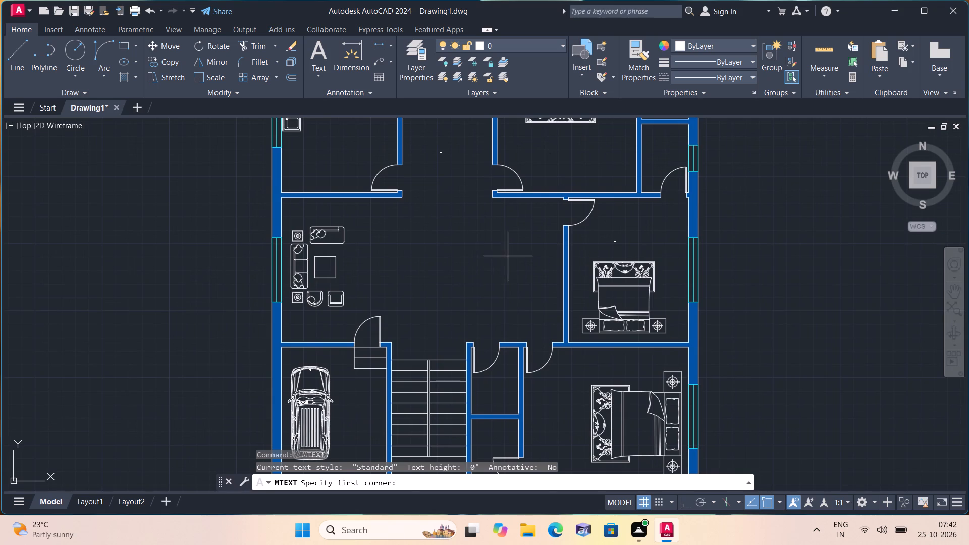
triple_click(511, 260)
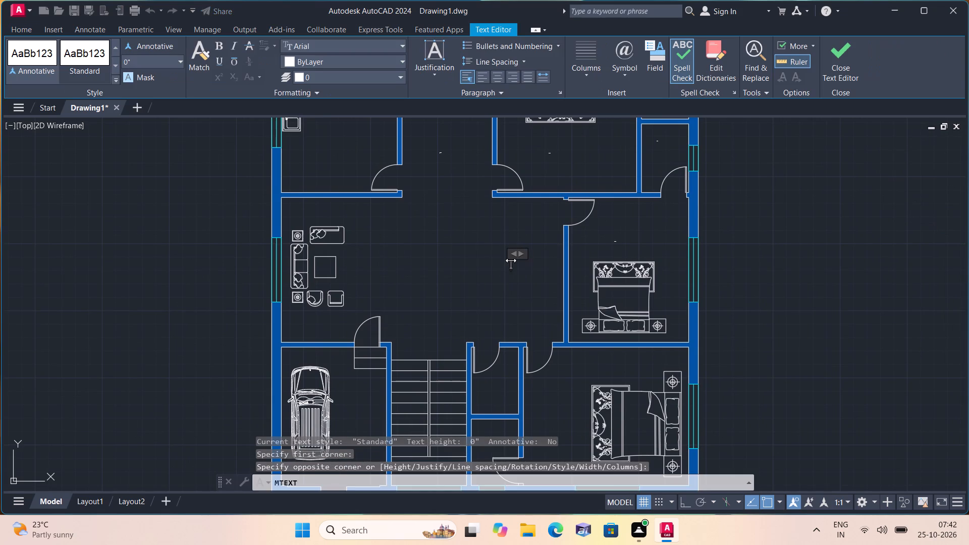
type("OPEN AE")
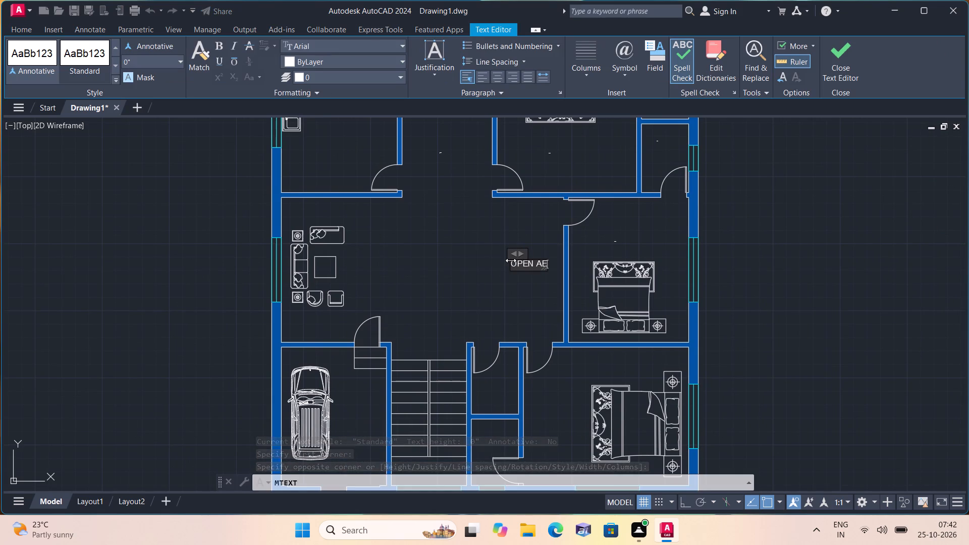
key("BackSpace")
type("REA")
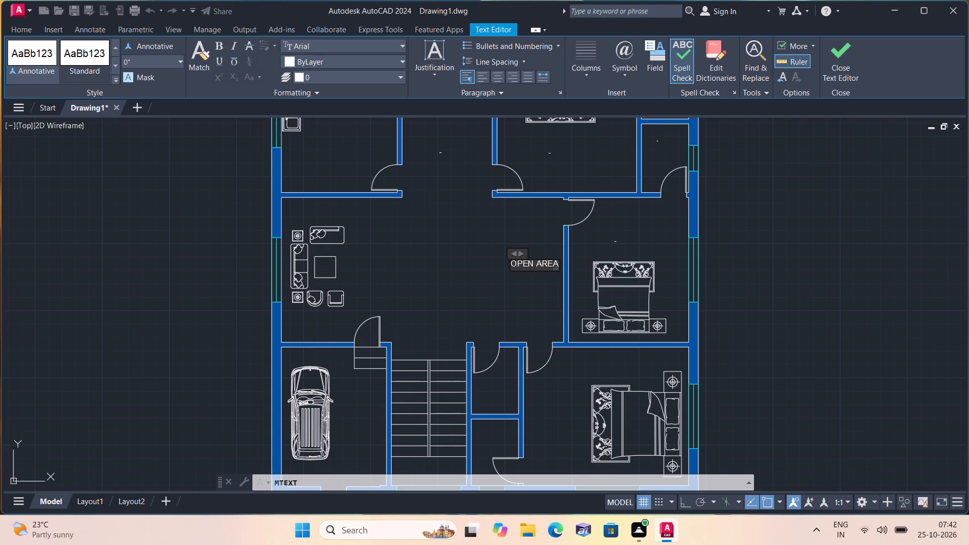
key("Return")
key("2")
key("BackSpace")
type("13'")
type("3\"X")
type("11'")
type("3\"")
left_click(472, 252)
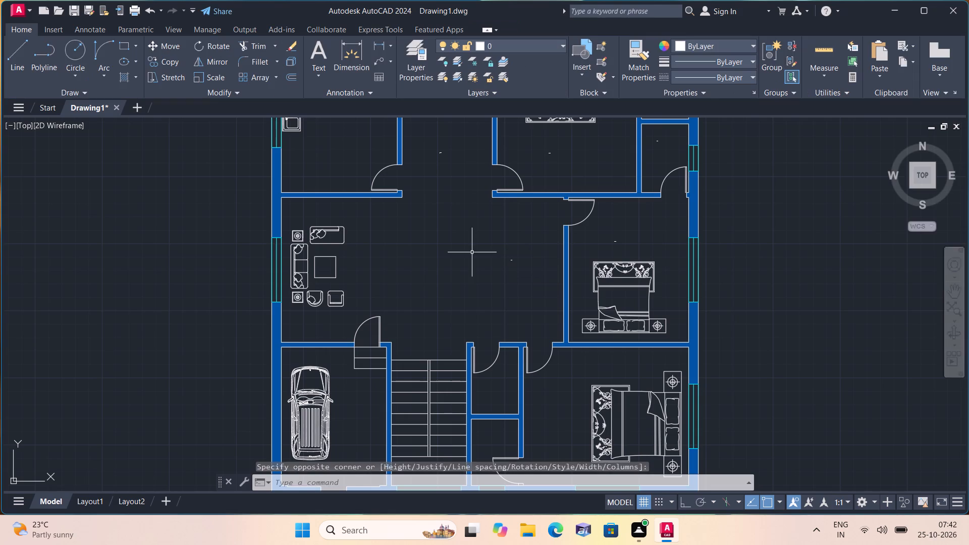
Start a multiline text label east of the sofa set reading LIVING HALL, with 9'4"X beginning the second line.
scroll(472, 252, "down", 1)
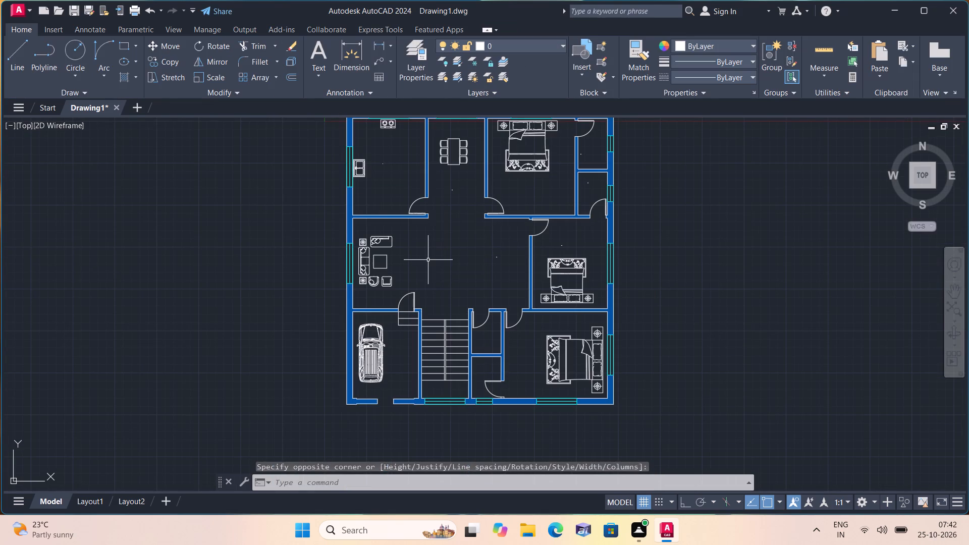
key("space")
left_click_drag(428, 260, 434, 276)
double_click(434, 276)
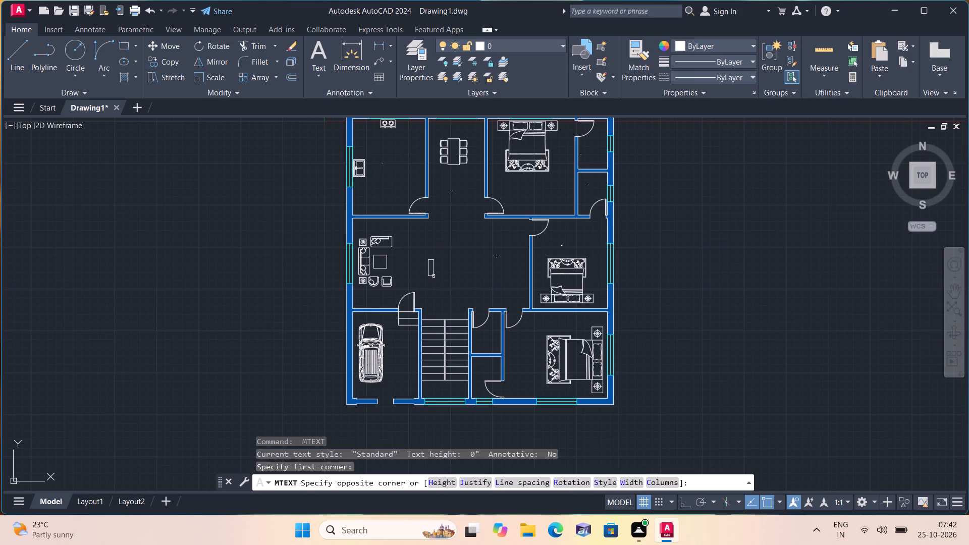
type("LIVI")
type("NG")
key("space")
type("HALL")
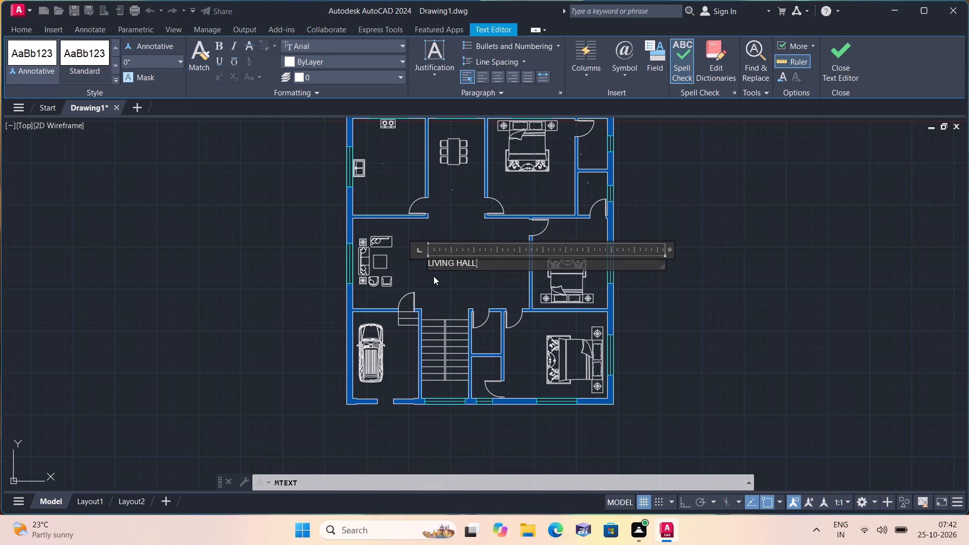
key("Return")
type("9'")
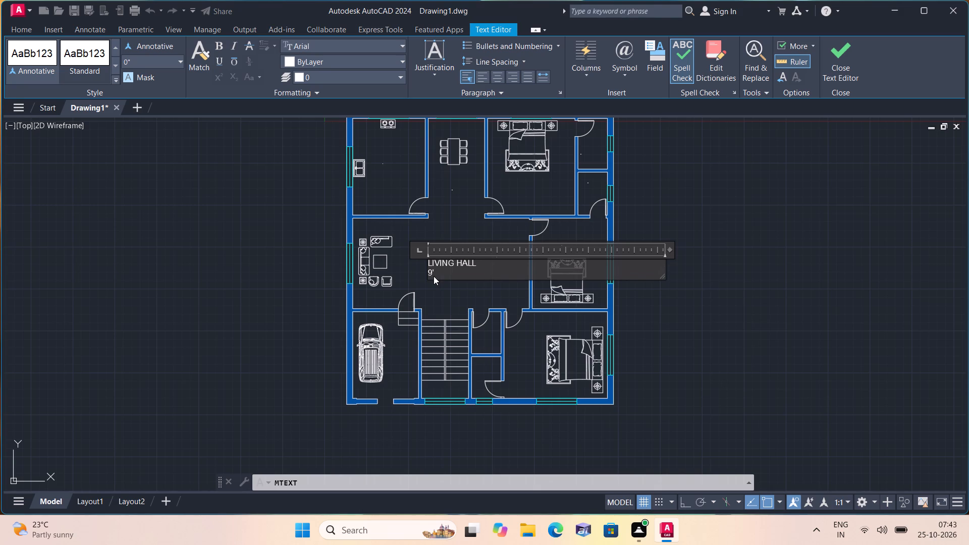
type("4\"X")
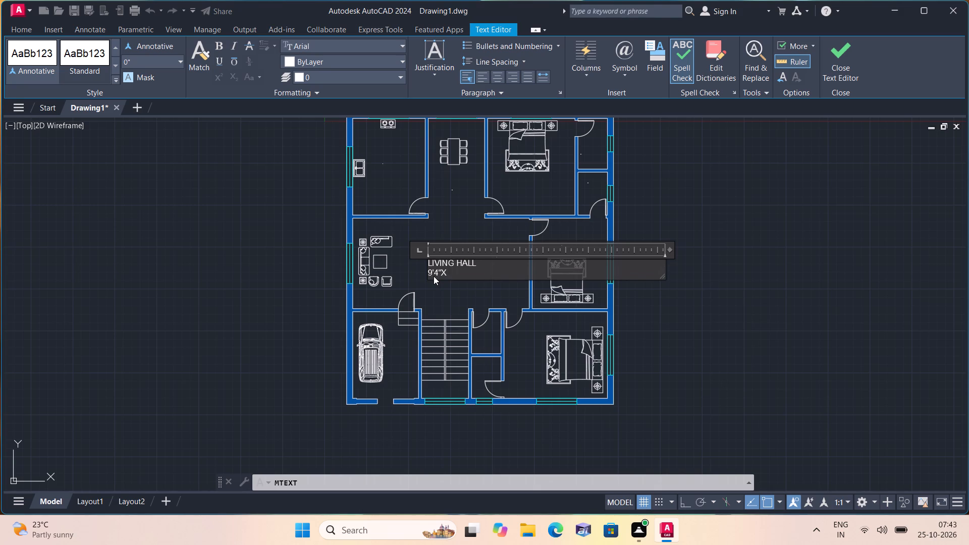
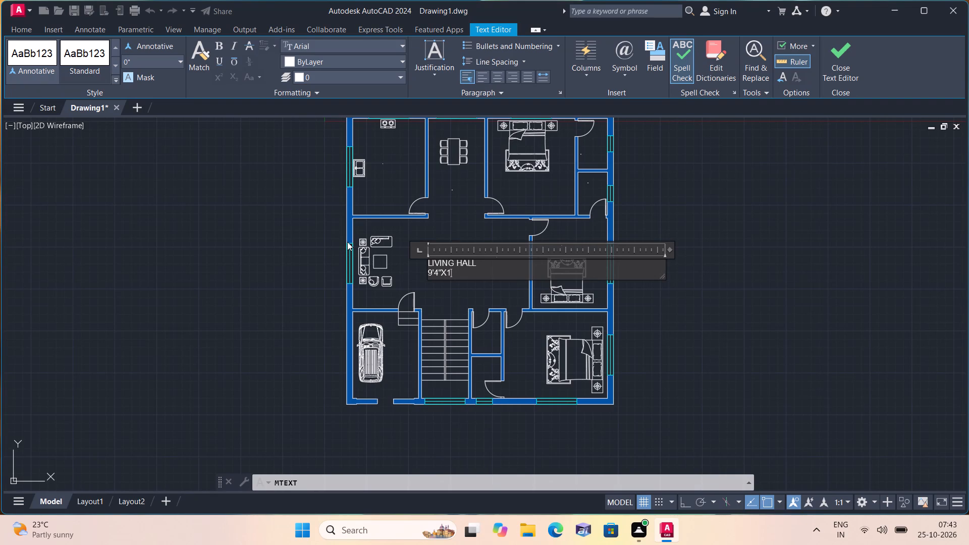
Complete the size line of the LIVING HALL label so it reads 9'4"X10'7".
type("0'7\"")
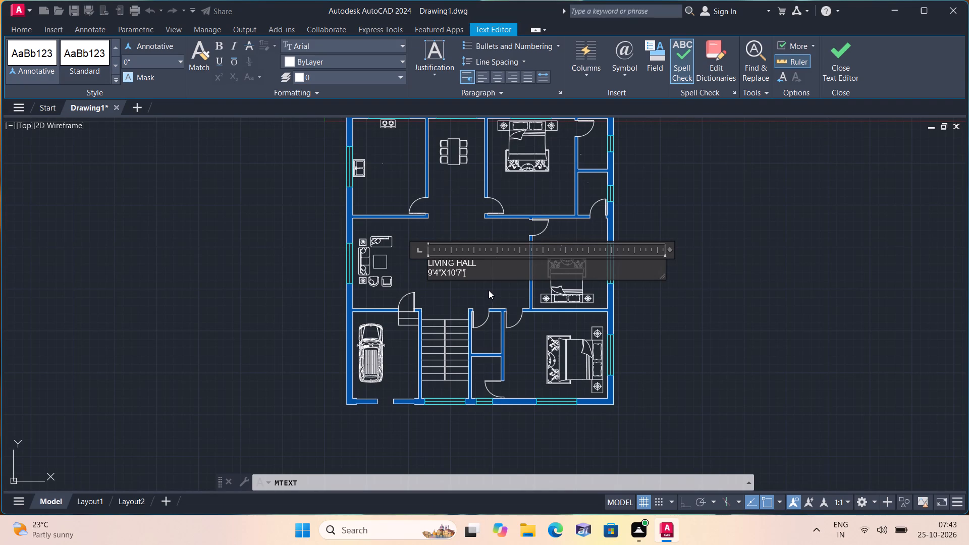
left_click(486, 284)
Add a multiline text label reading UP just above the top of the staircase.
scroll(486, 284, "down", 2)
scroll(455, 310, "up", 1)
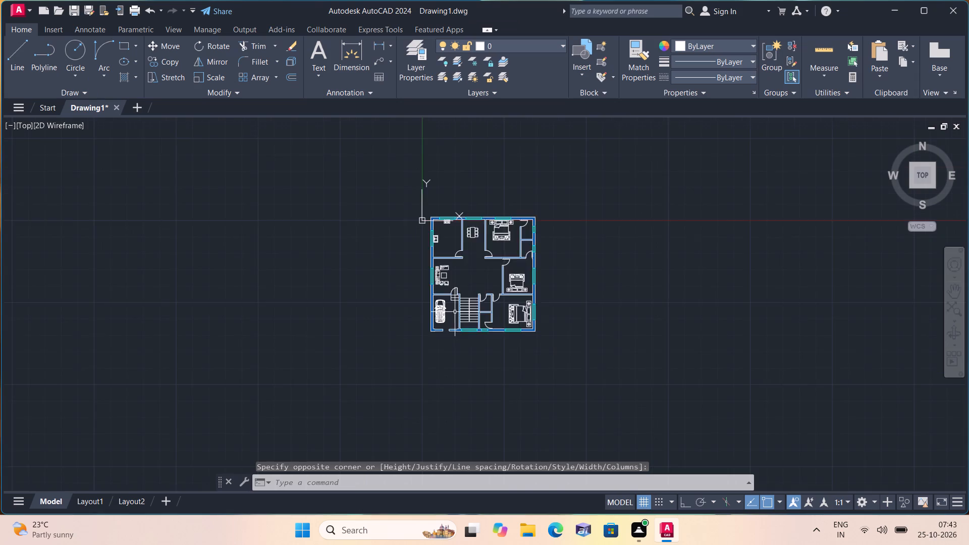
scroll(472, 281, "up", 4)
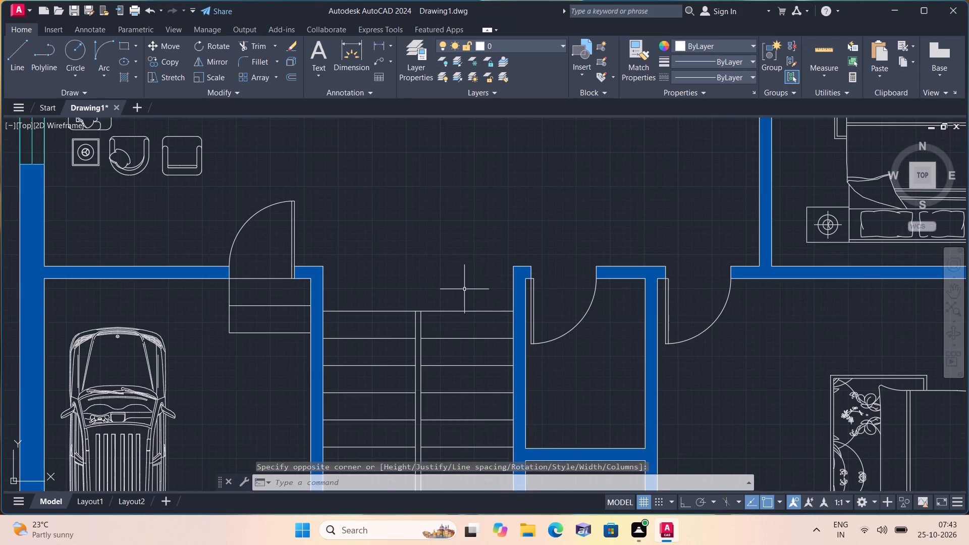
key("space")
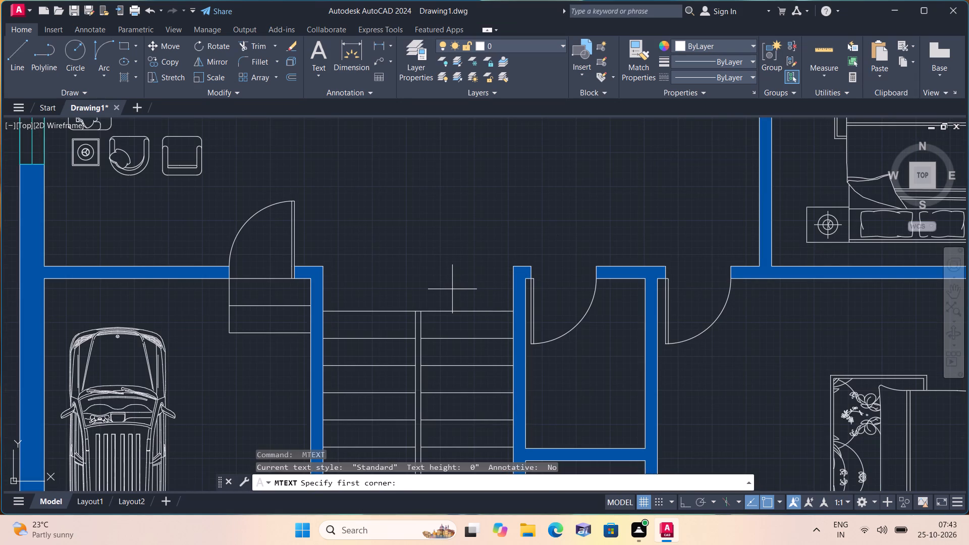
left_click(457, 294)
left_click(457, 294)
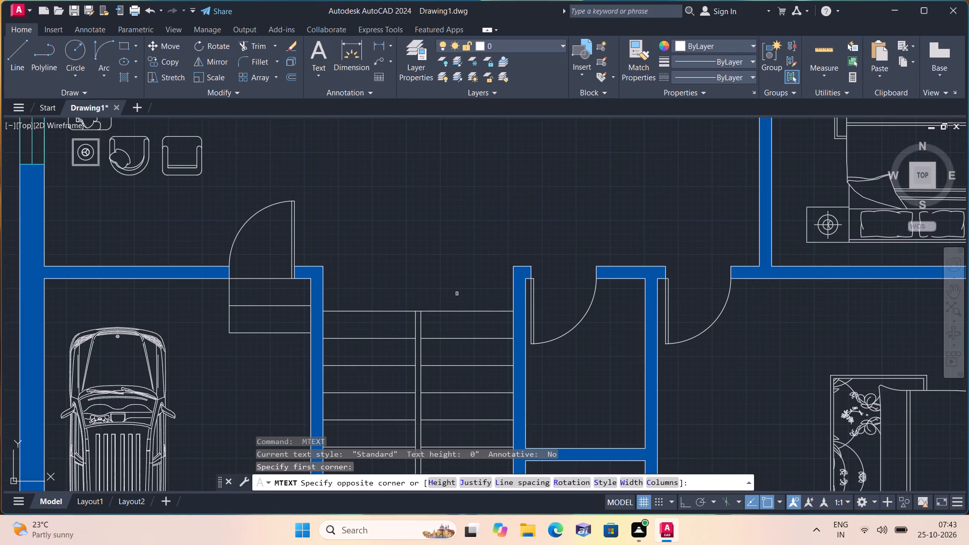
left_click(457, 294)
type("UP")
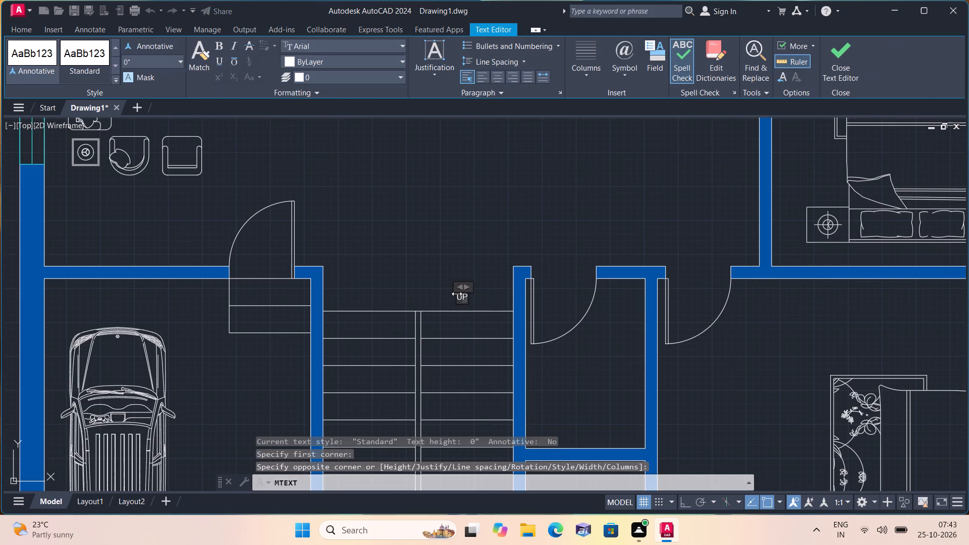
left_click(447, 236)
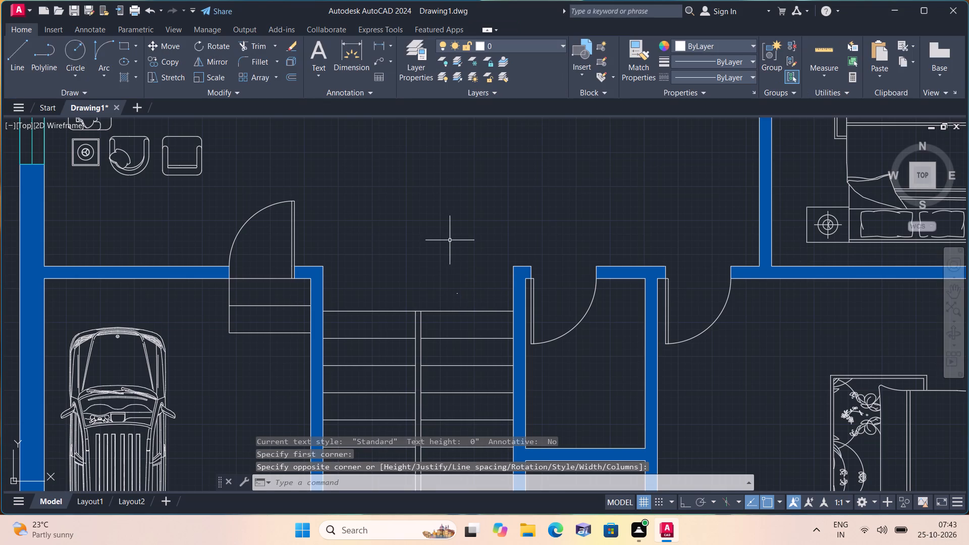
Add a multiline text label in the car space reading PARKING with 8'2"X11'5" on the second line.
scroll(443, 275, "down", 1)
middle_click_drag(165, 425, 334, 288)
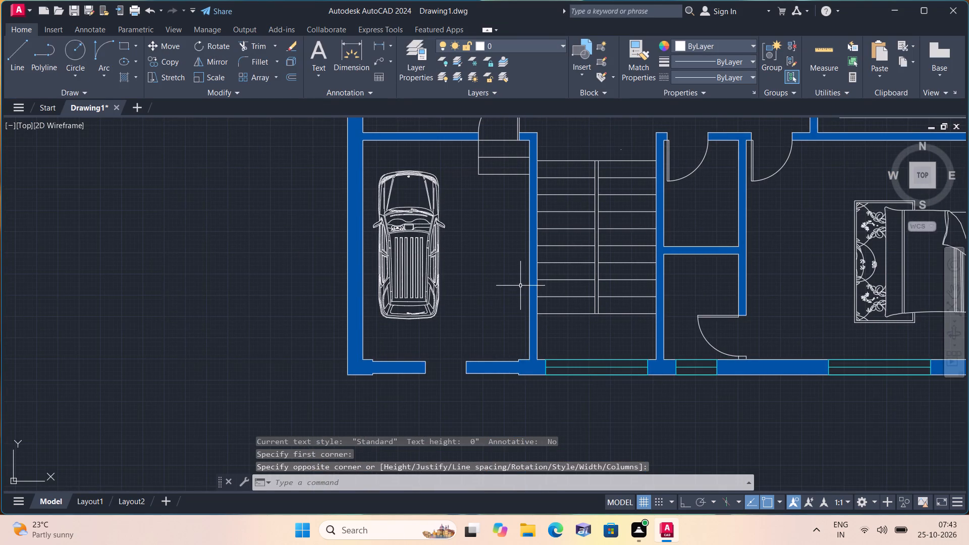
scroll(483, 278, "up", 2)
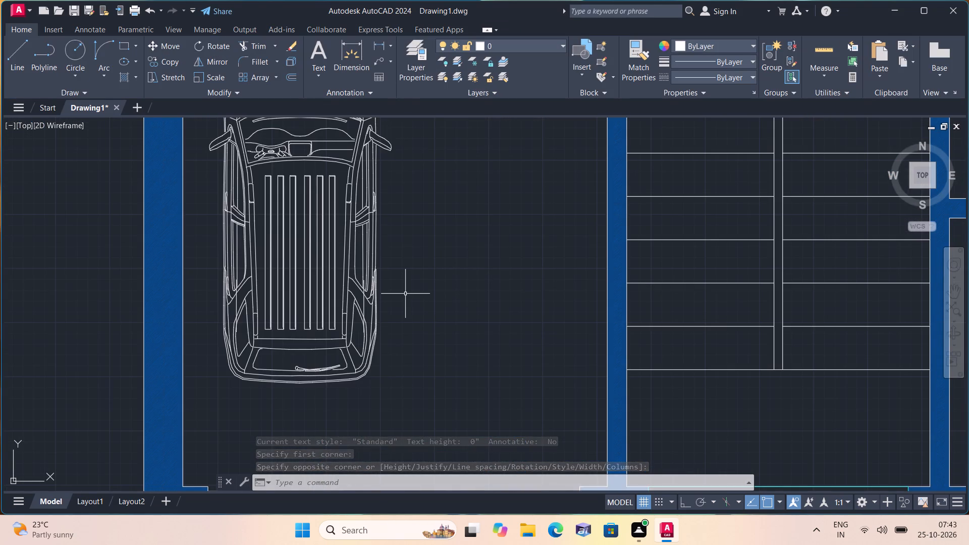
key("space")
triple_click(405, 294)
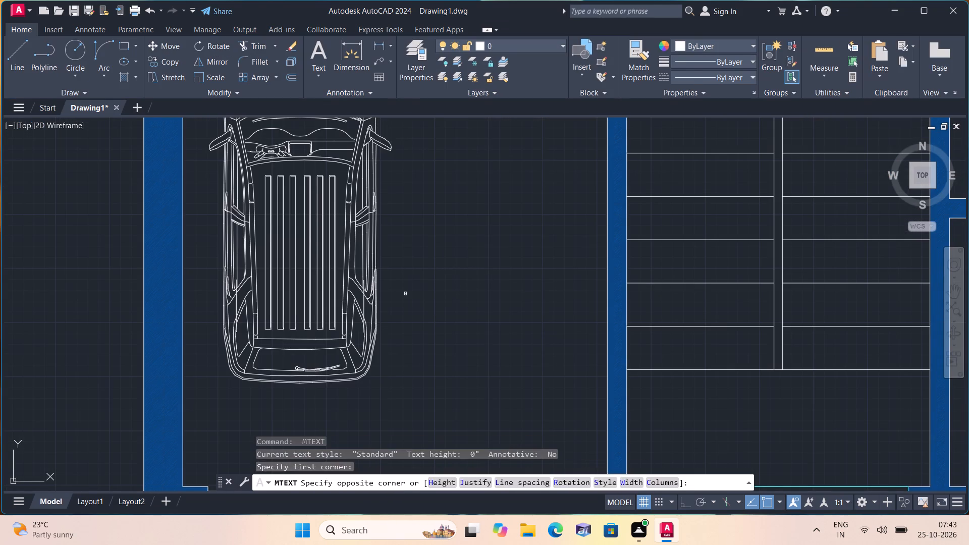
type("PARKING")
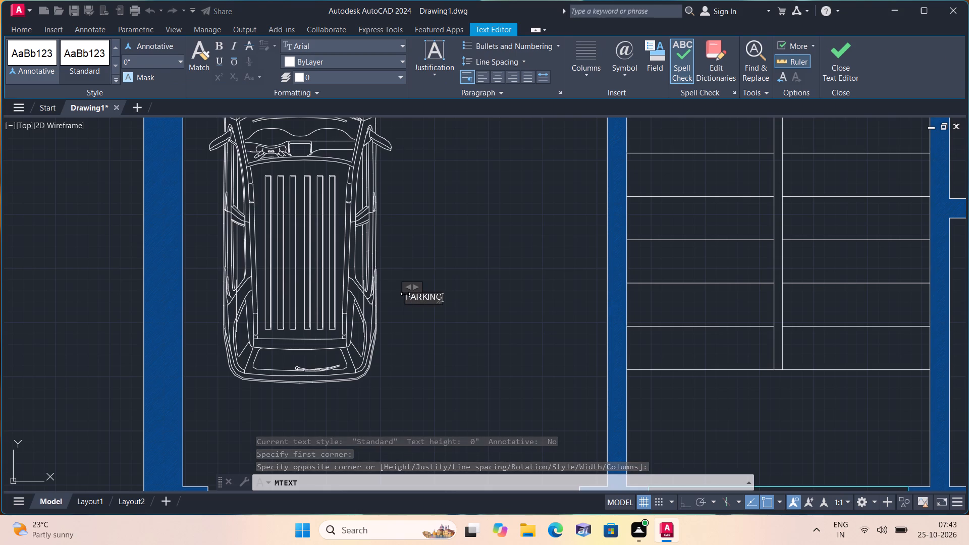
key("Return")
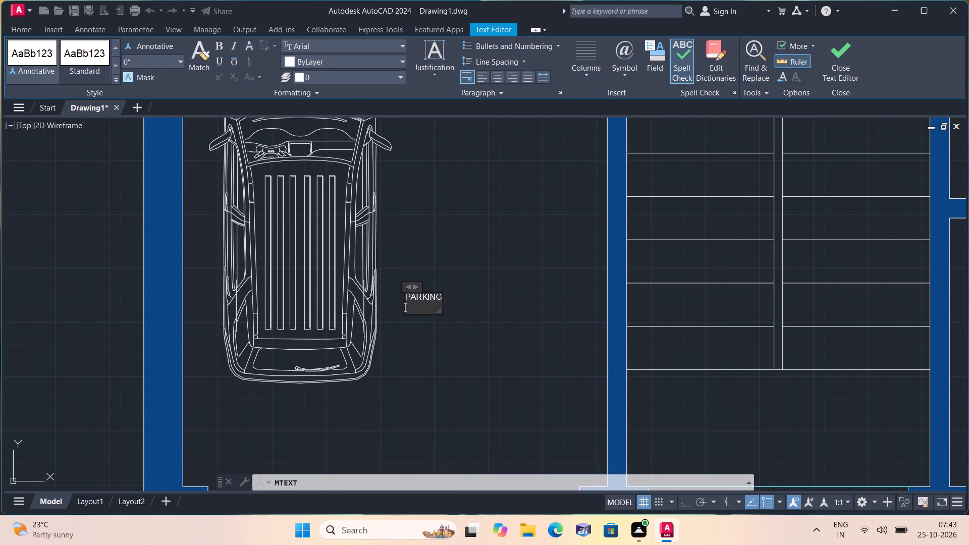
key("8")
key("apostrophe")
key("2")
key("shift+quotedbl")
key("x")
type("11'5\"")
left_click(503, 220)
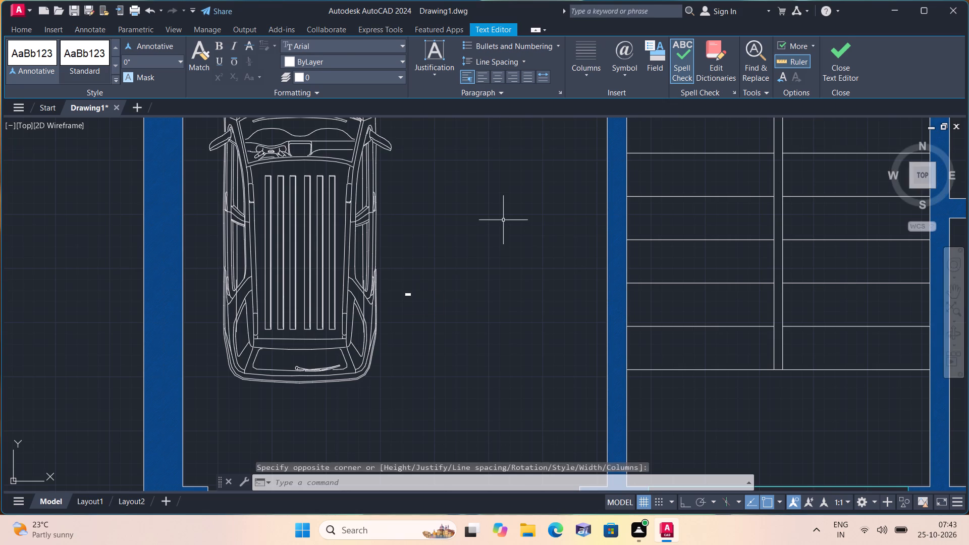
Add a multiline text label in the upper small room beside the stairs reading STORE with 3'8"X5'3" below.
scroll(503, 224, "down", 3)
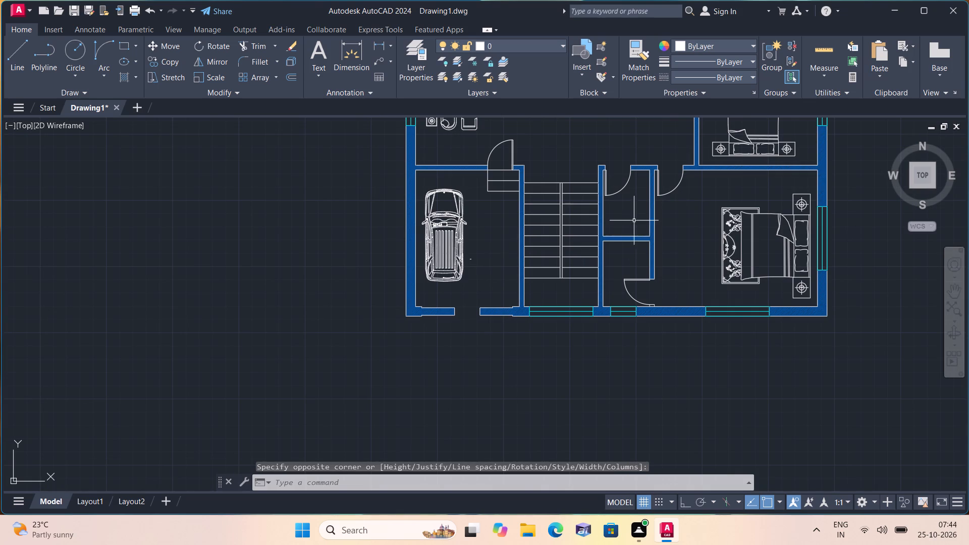
scroll(617, 202, "up", 2)
key("space")
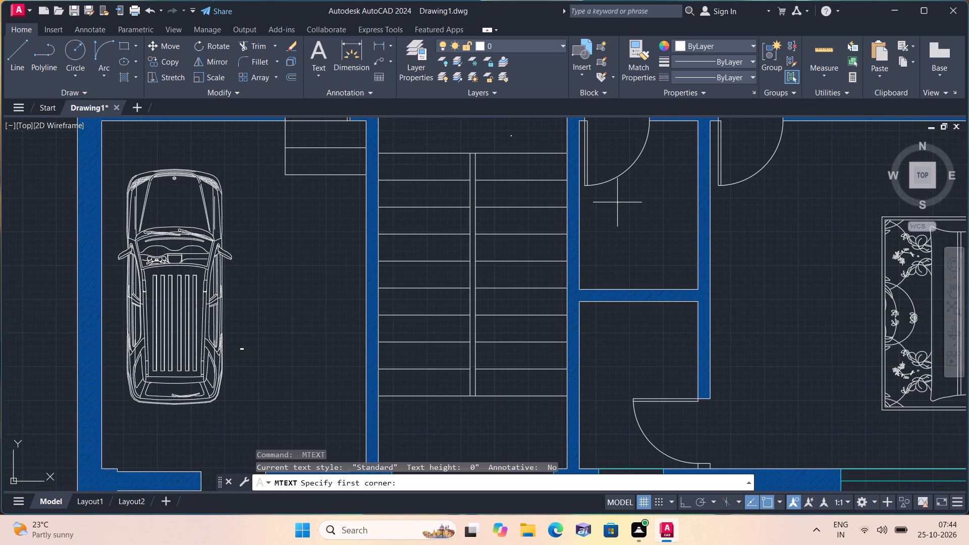
triple_click(623, 249)
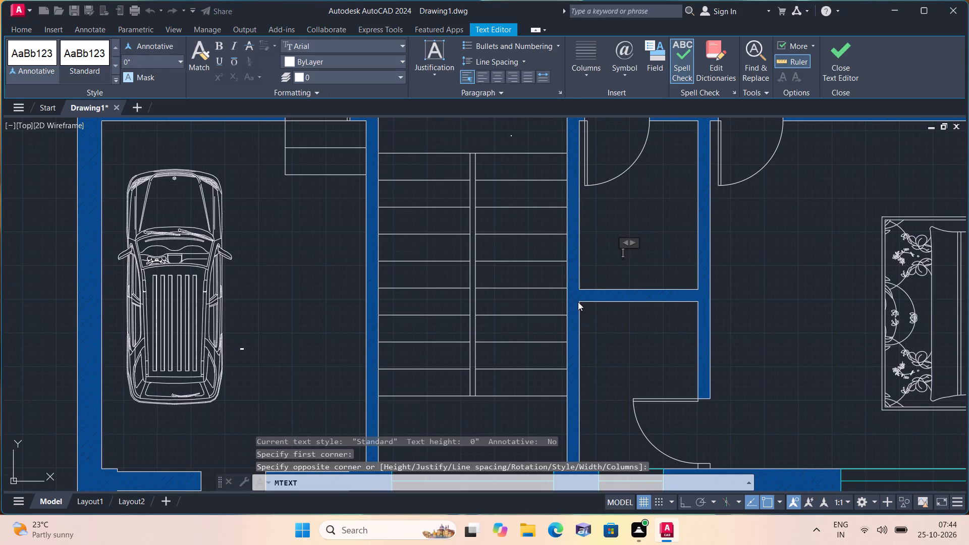
scroll(578, 301, "up", 3)
scroll(578, 299, "down", 3)
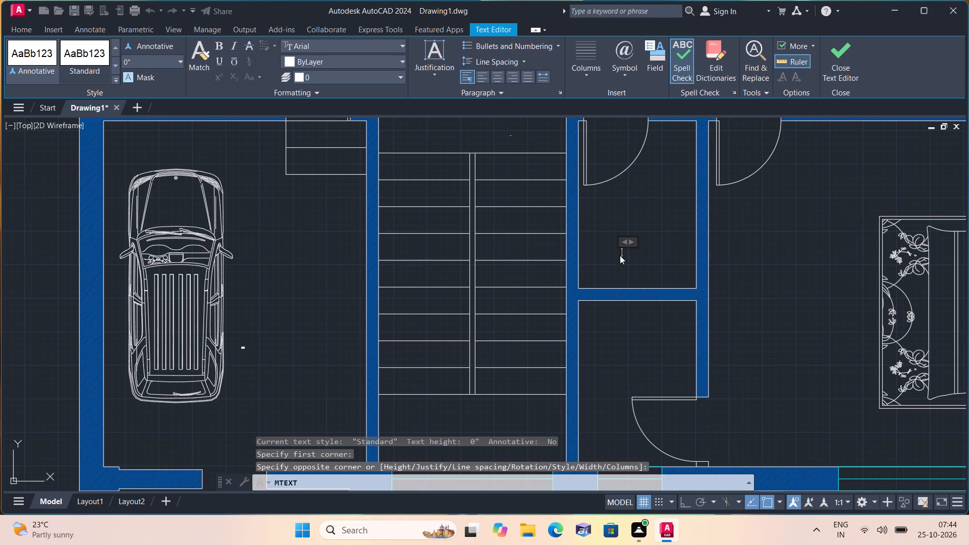
type("STORE")
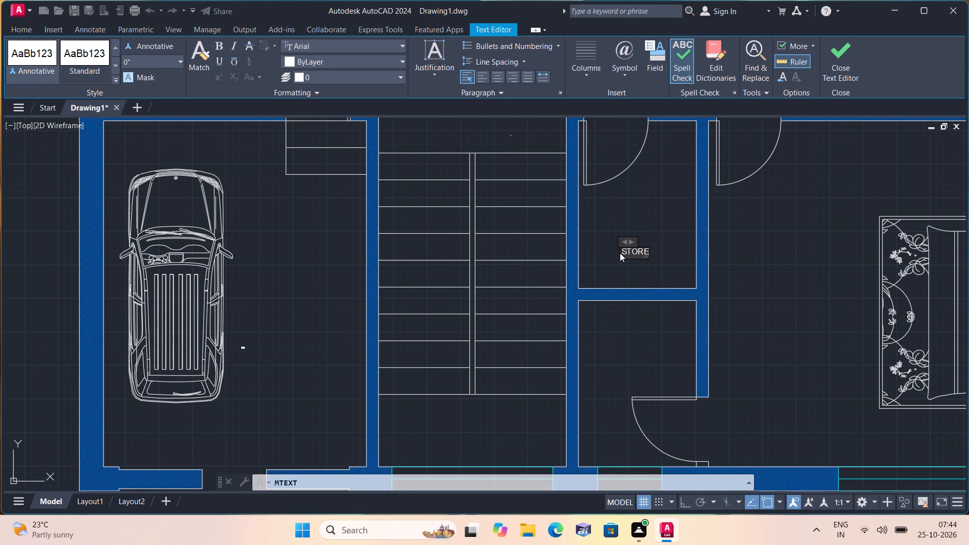
key("Return")
type("3'")
type("8\"")
key("x")
type("5'3\"")
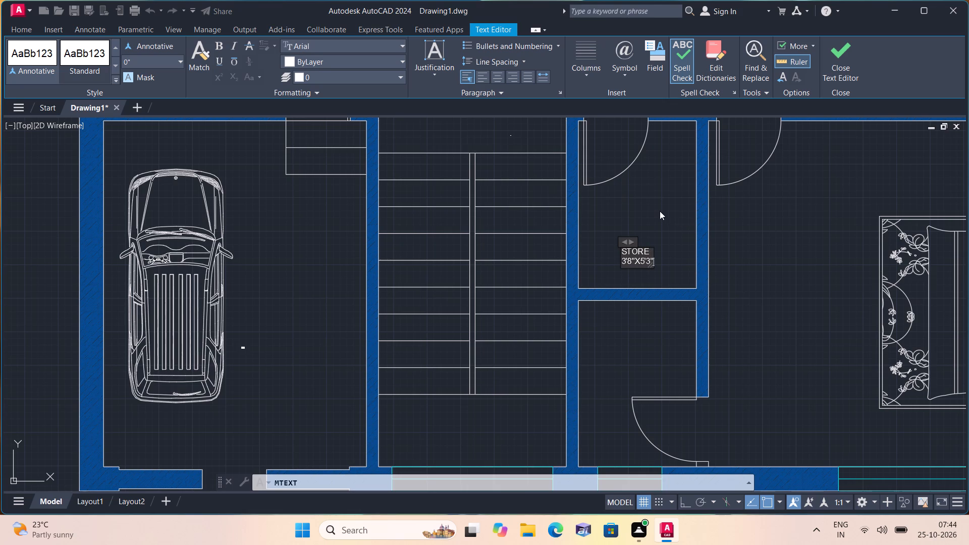
left_click(660, 210)
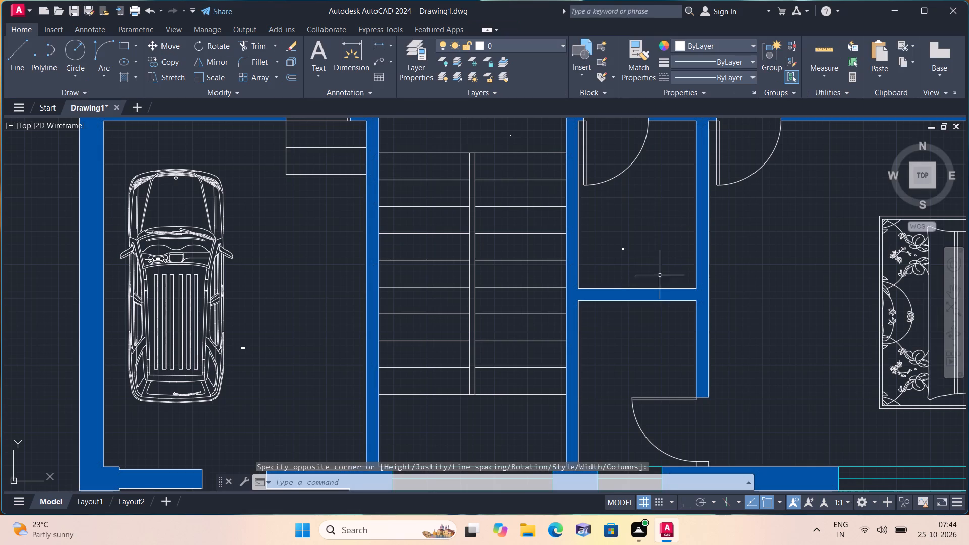
Add a multiline text label in the small room below the store reading TOILET with 3'8"X5'2" below.
key("space")
double_click(624, 330)
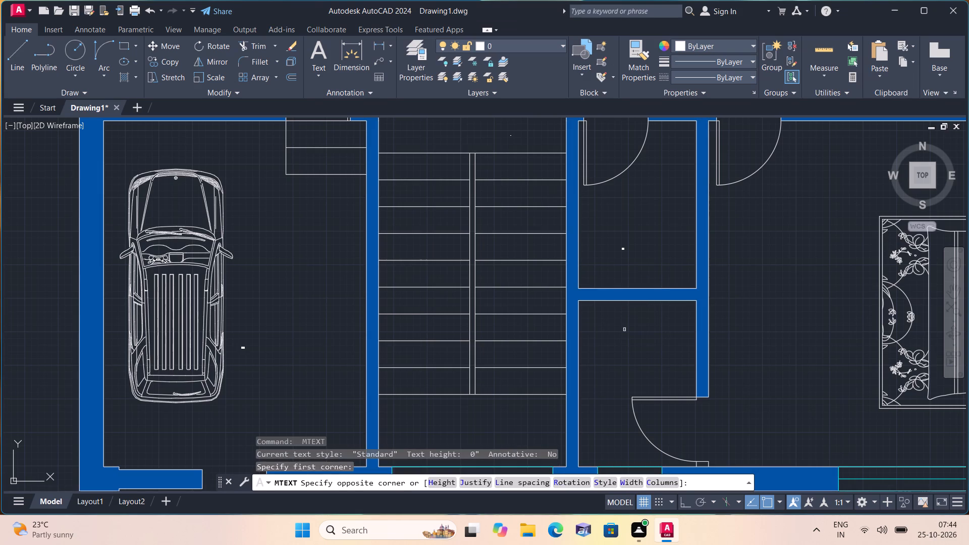
left_click_drag(624, 330, 634, 351)
type("TOILET")
key("Return")
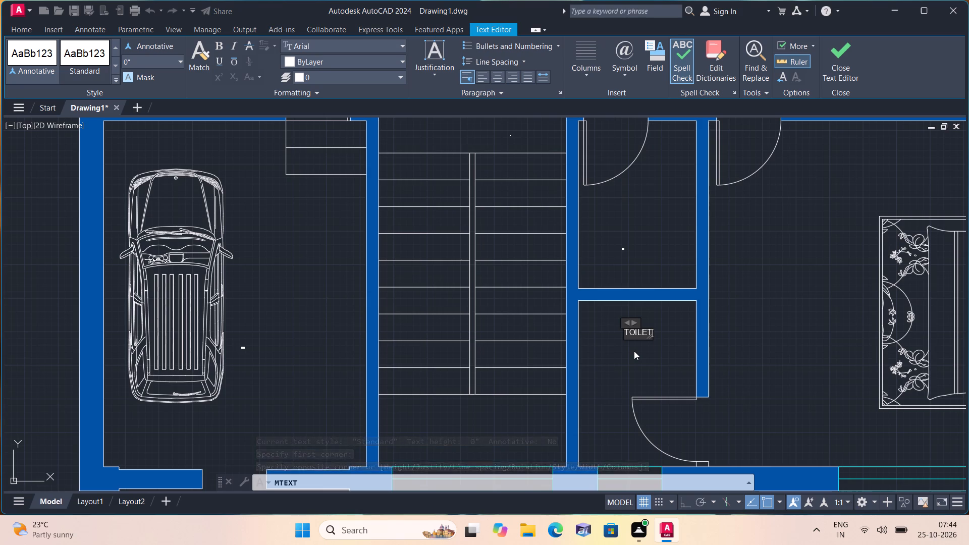
key("3")
type("'8\"X")
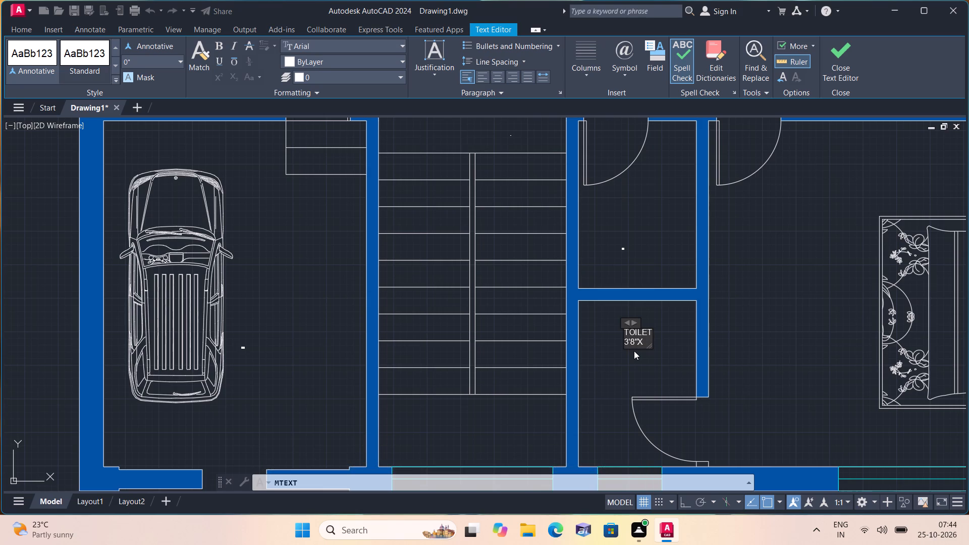
type("5'2\"")
left_click(653, 357)
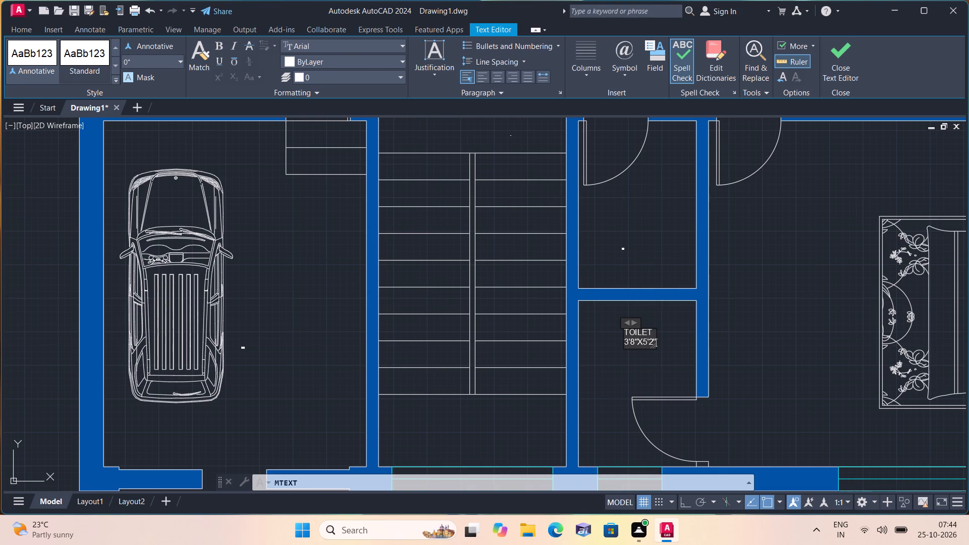
Add a multiline text label in the lower bedroom beside the toilet reading BEDROOM with 12'10"X10'9" on the second line.
middle_click_drag(655, 357, 608, 312)
scroll(655, 357, "down", 1)
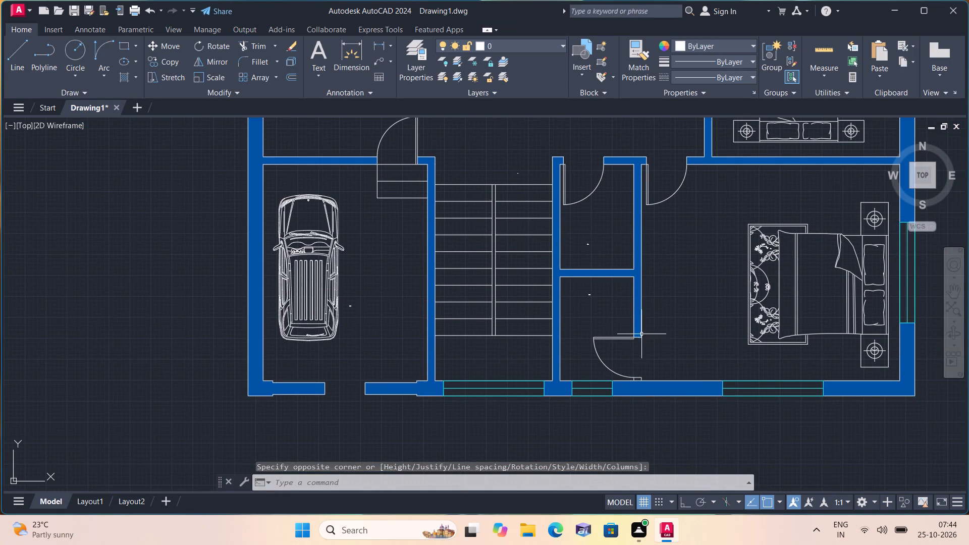
scroll(664, 350, "down", 1)
key("space")
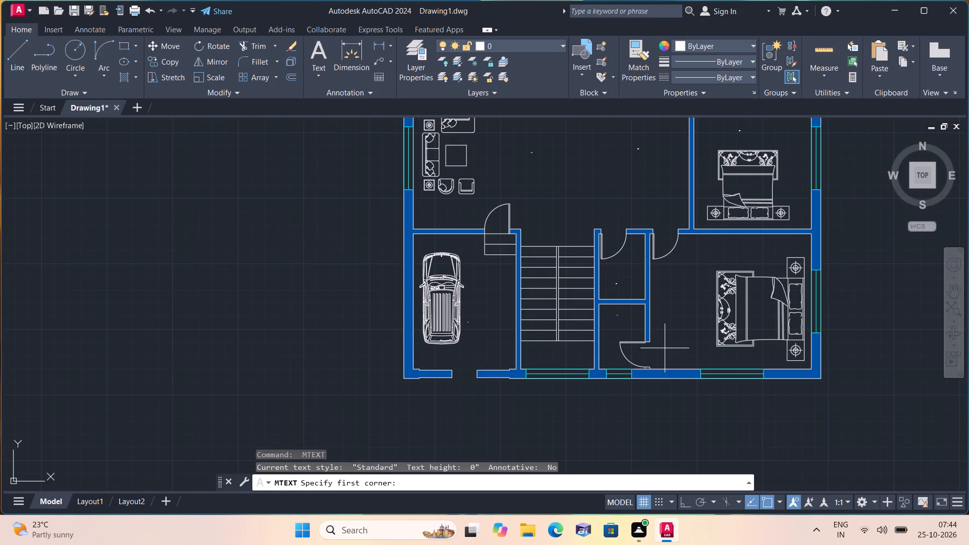
scroll(677, 338, "up", 1)
triple_click(671, 309)
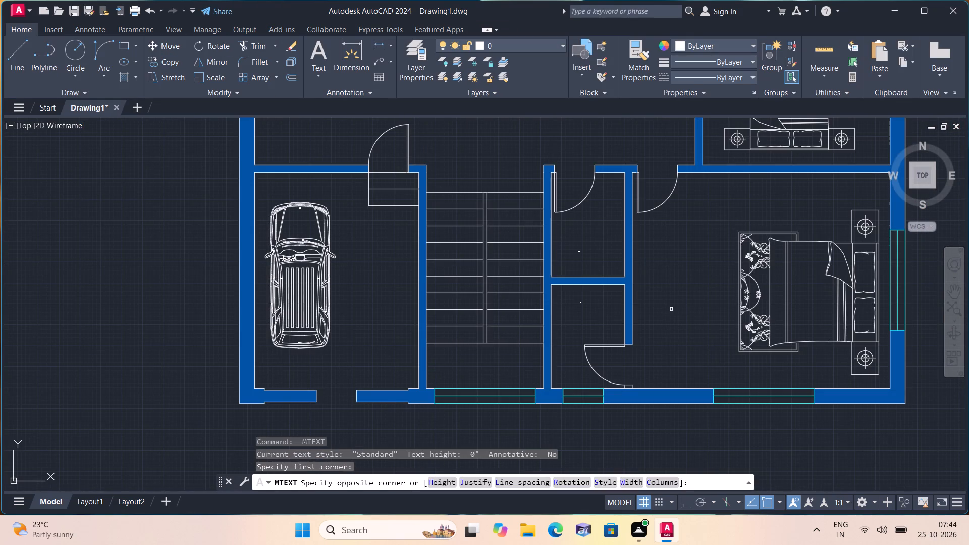
type("BEDR")
type("OOM")
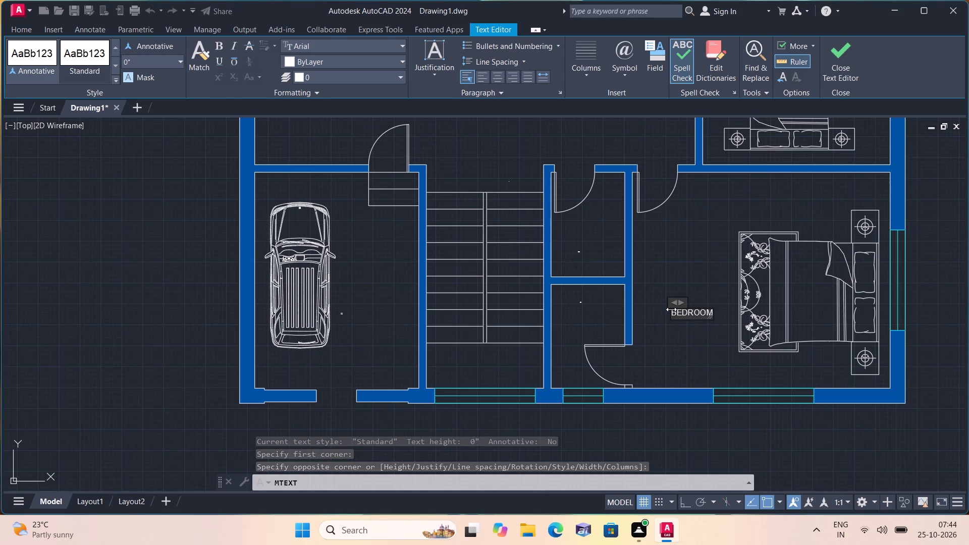
key("Return")
type("12")
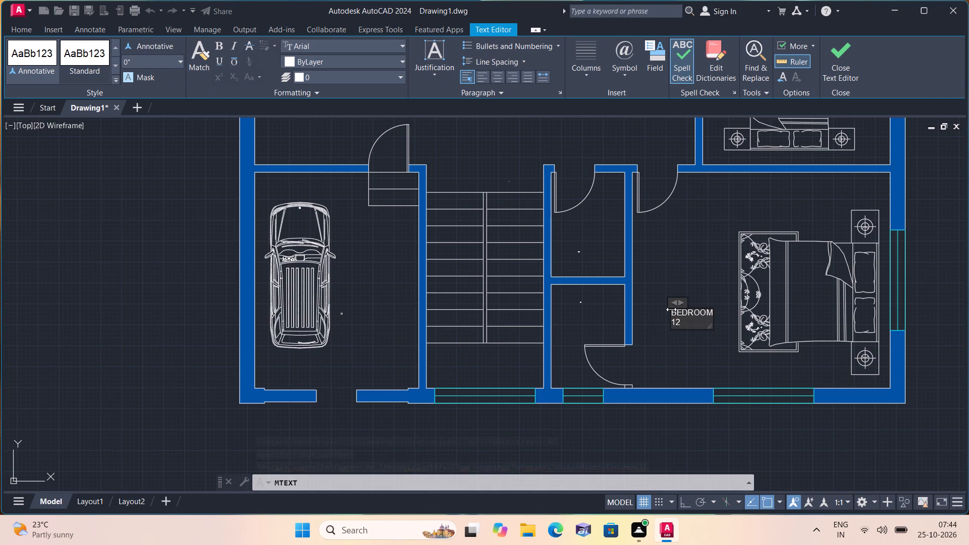
key("apostrophe")
type("10\"X")
type("10'9\"")
left_click(693, 277)
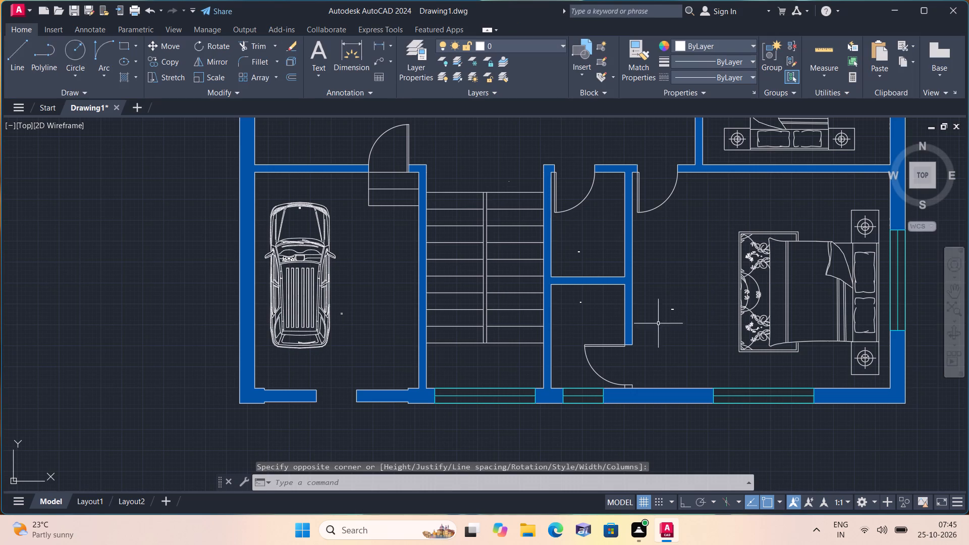
Delete the existing blue hatch that fills the walls.
scroll(625, 367, "up", 2)
left_click(626, 433)
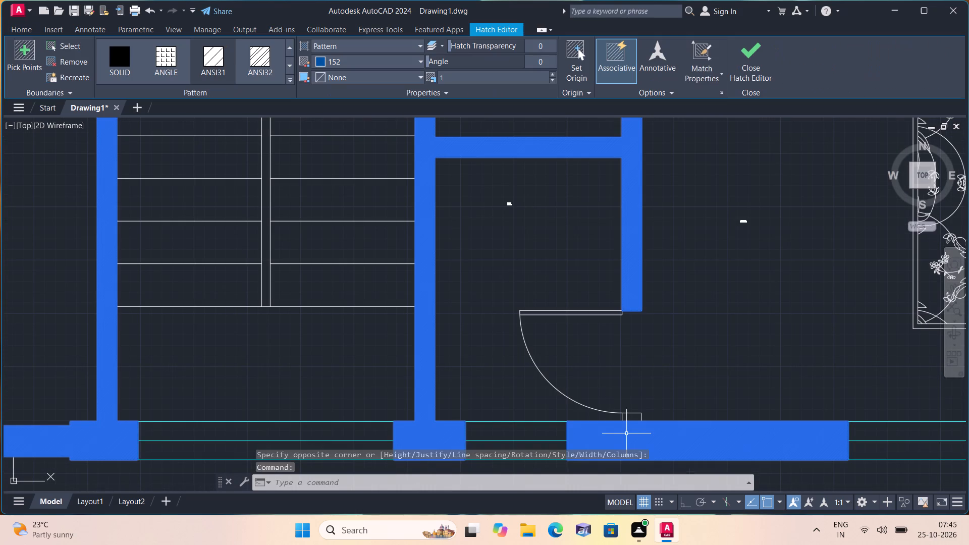
key("Delete")
Start a Solid hatch in colour 152 and fill the lower walls around the parking, staircase, store, toilet and lower bedroom.
type("H")
key("space")
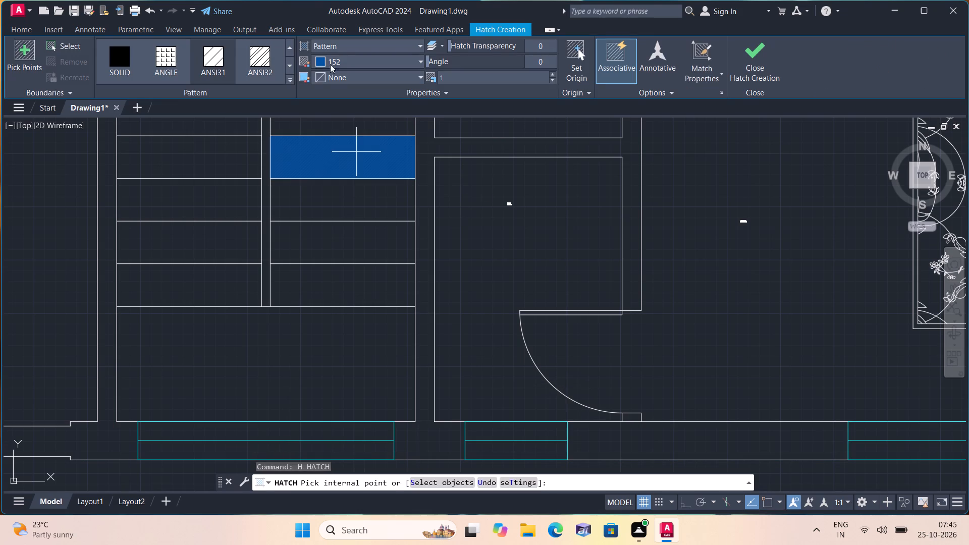
left_click(341, 42)
left_click(338, 56)
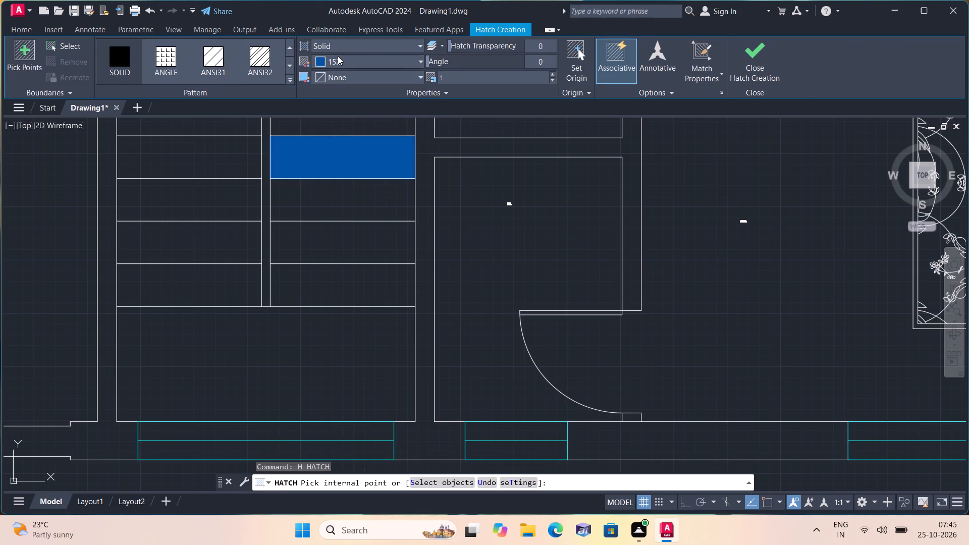
scroll(300, 206, "down", 3)
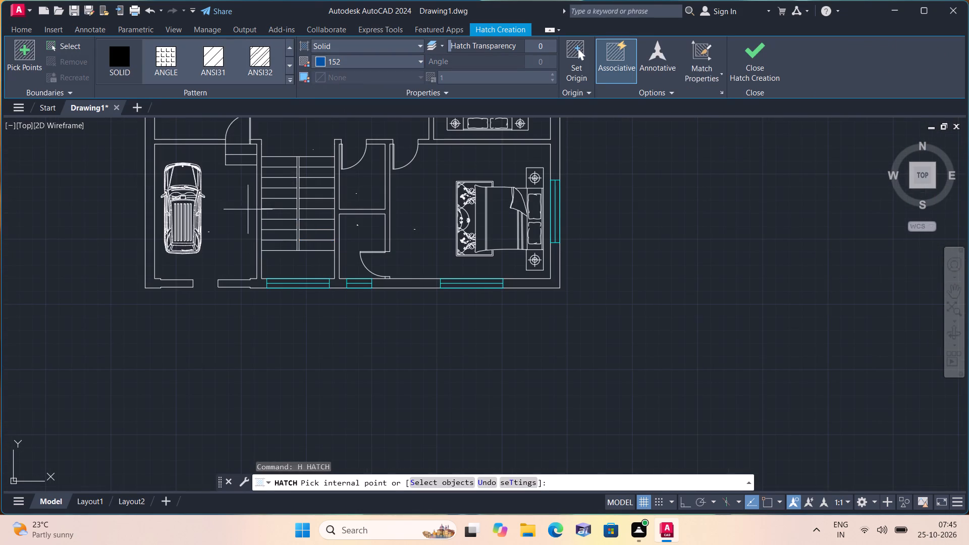
scroll(245, 274, "up", 2)
left_click(259, 299)
scroll(263, 303, "up", 3)
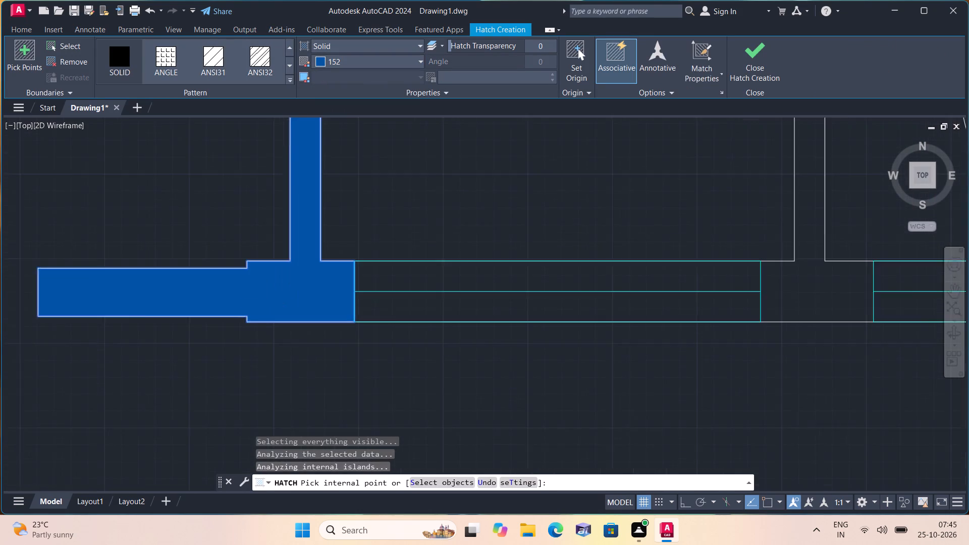
scroll(263, 303, "up", 4)
scroll(263, 303, "down", 3)
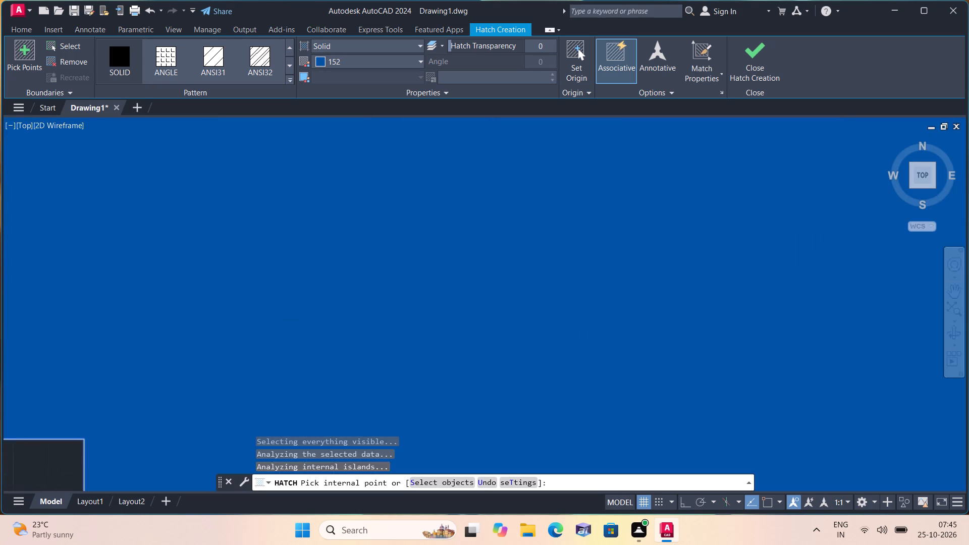
scroll(263, 303, "down", 5)
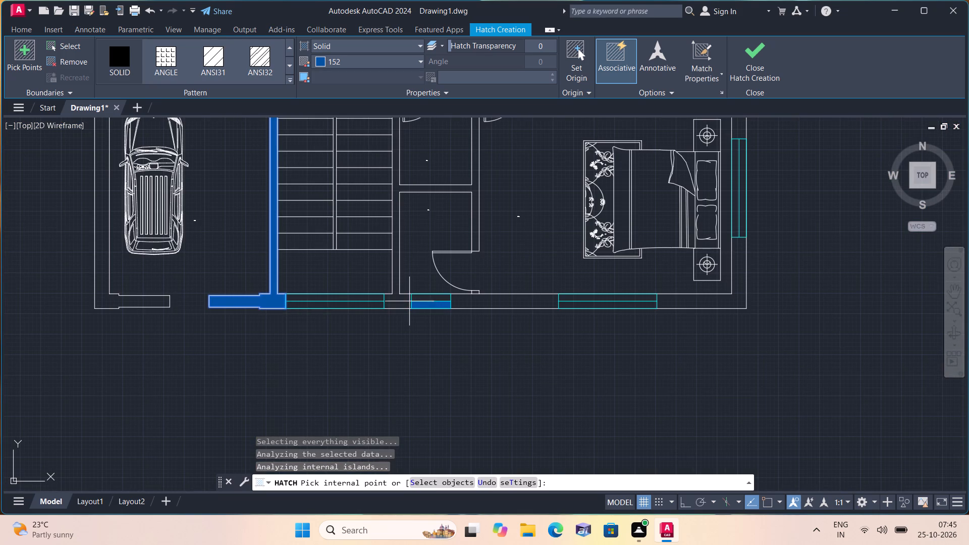
left_click(405, 300)
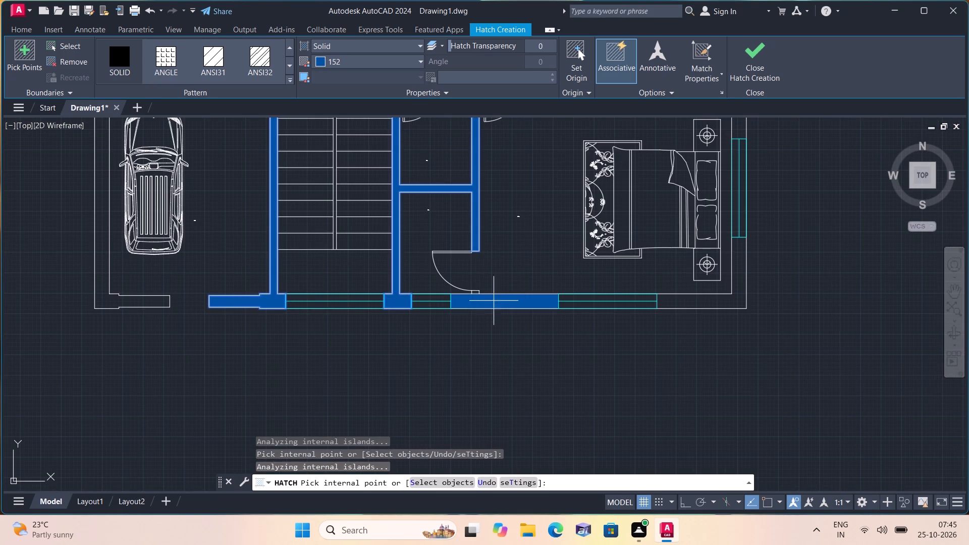
left_click(500, 301)
left_click(712, 299)
scroll(656, 295, "down", 1)
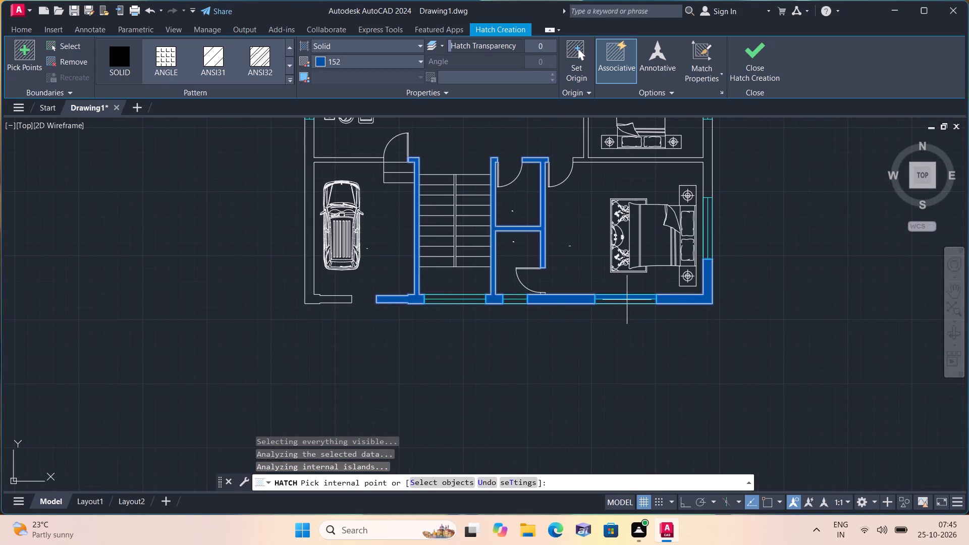
left_click(324, 300)
Fill the middle wall sections around the living area, middle bedroom and the upper bedroom's small side rooms with the same solid hatch.
middle_click_drag(322, 301, 322, 303)
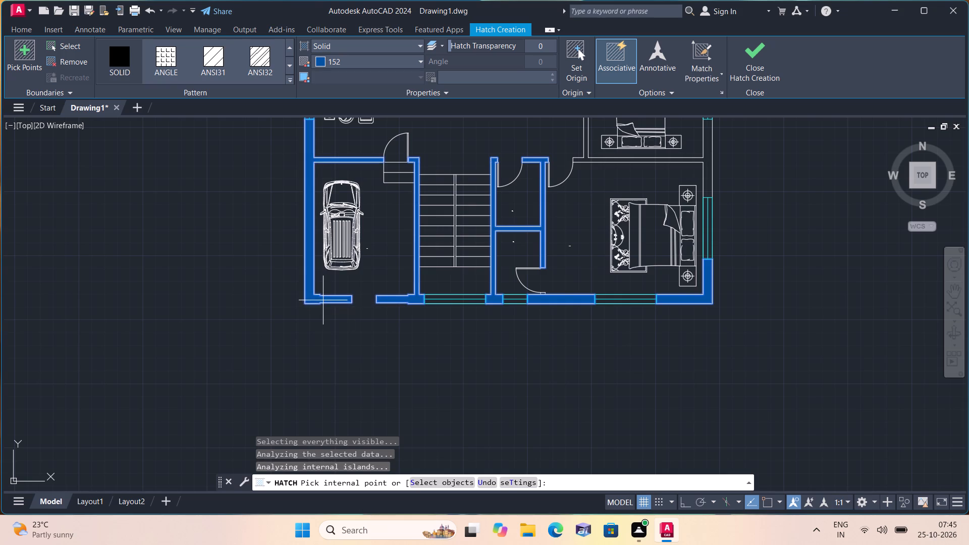
middle_click_drag(322, 303, 254, 482)
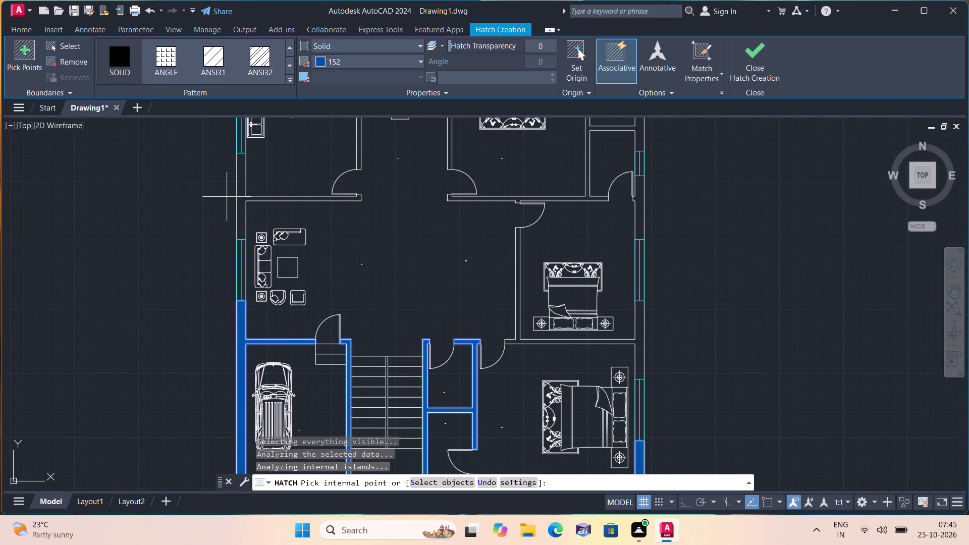
left_click(237, 206)
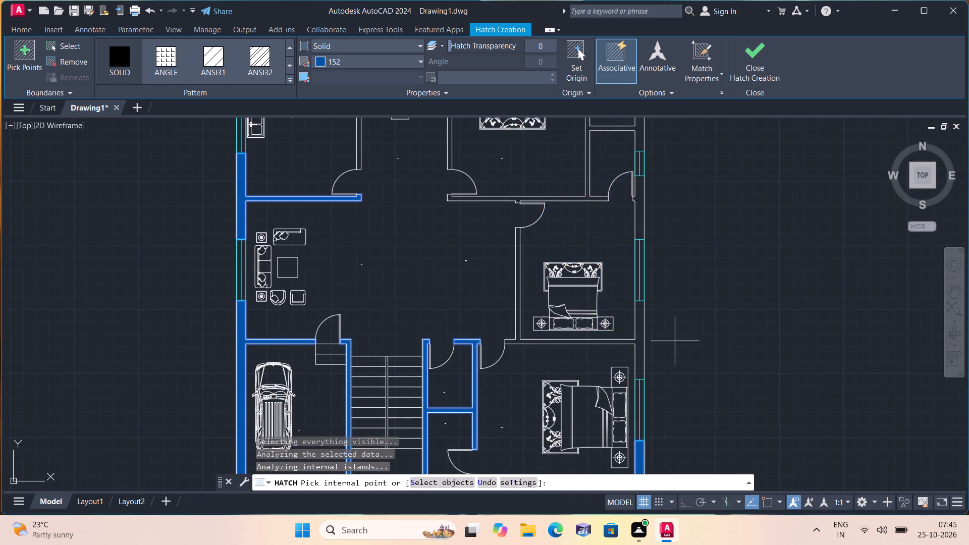
scroll(676, 342, "up", 1)
left_click(621, 318)
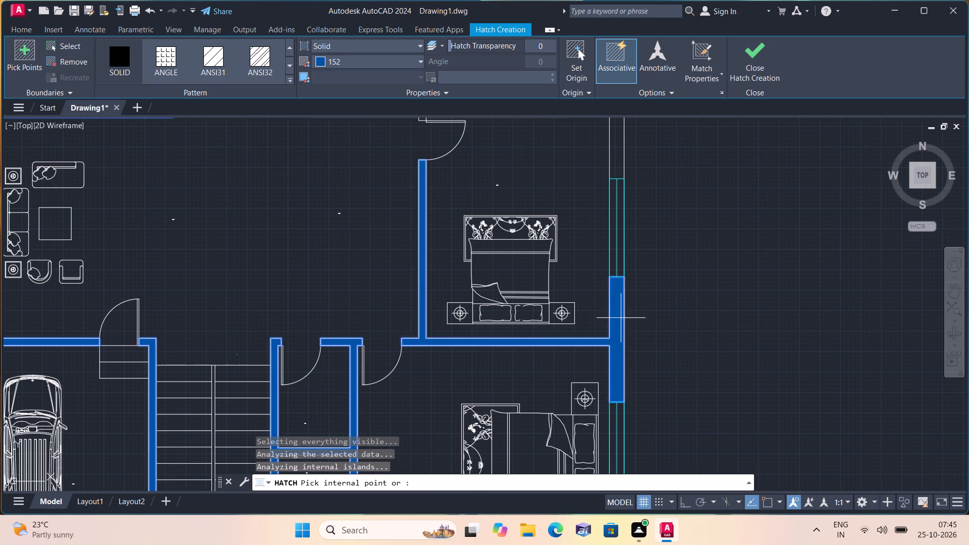
scroll(621, 318, "down", 1)
middle_click_drag(619, 318, 635, 447)
scroll(623, 370, "up", 2)
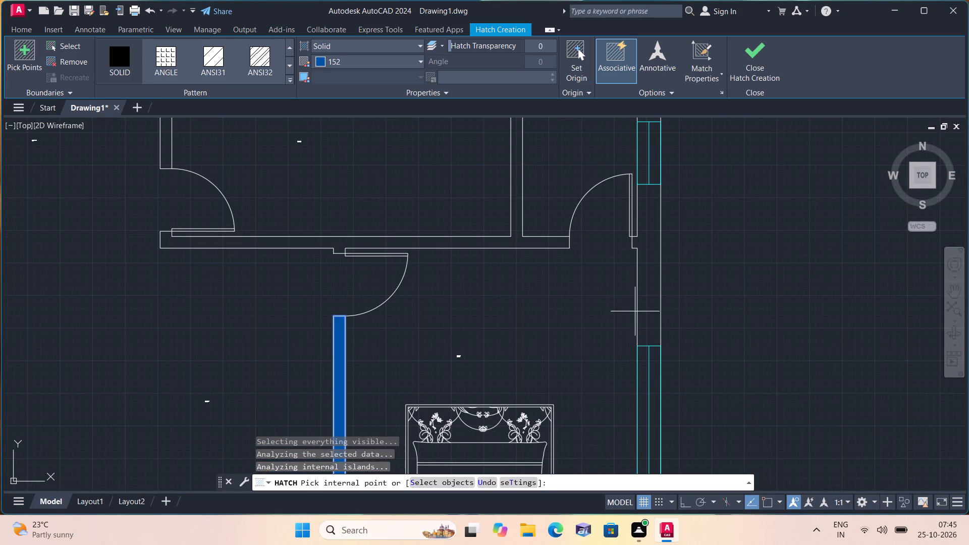
left_click(650, 304)
scroll(642, 298, "down", 2)
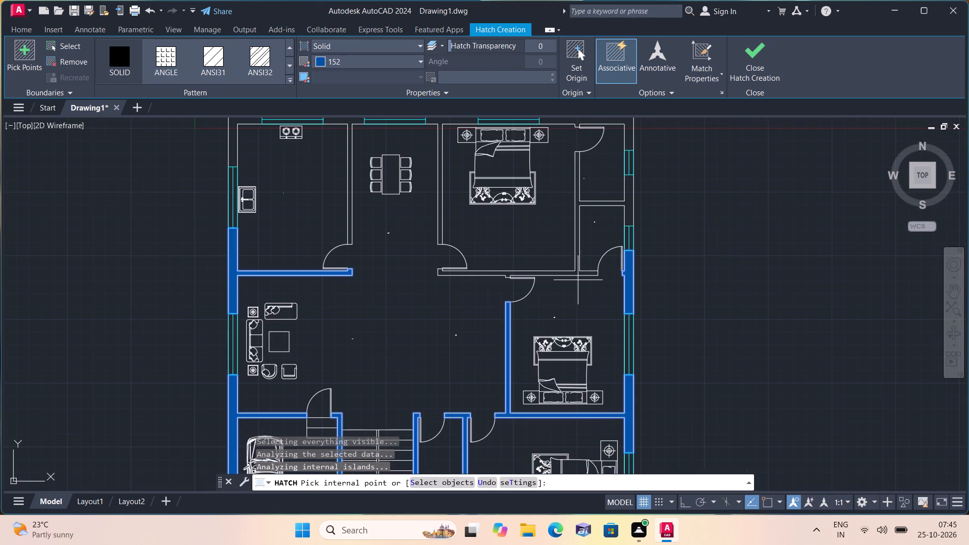
left_click(577, 273)
Fill the four top exterior wall sections, including the partitions on either side of the dining area, and finish the hatch.
middle_click_drag(573, 274, 588, 341)
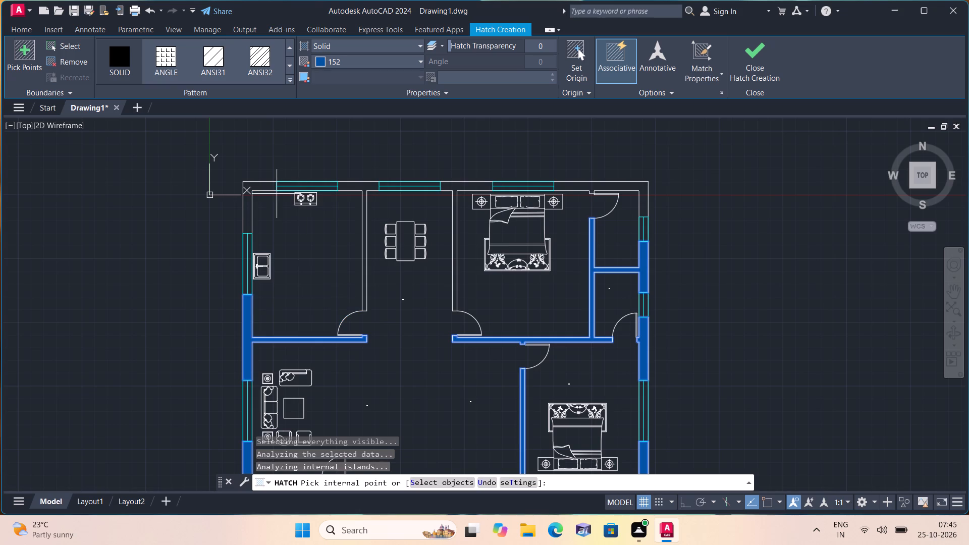
left_click(267, 186)
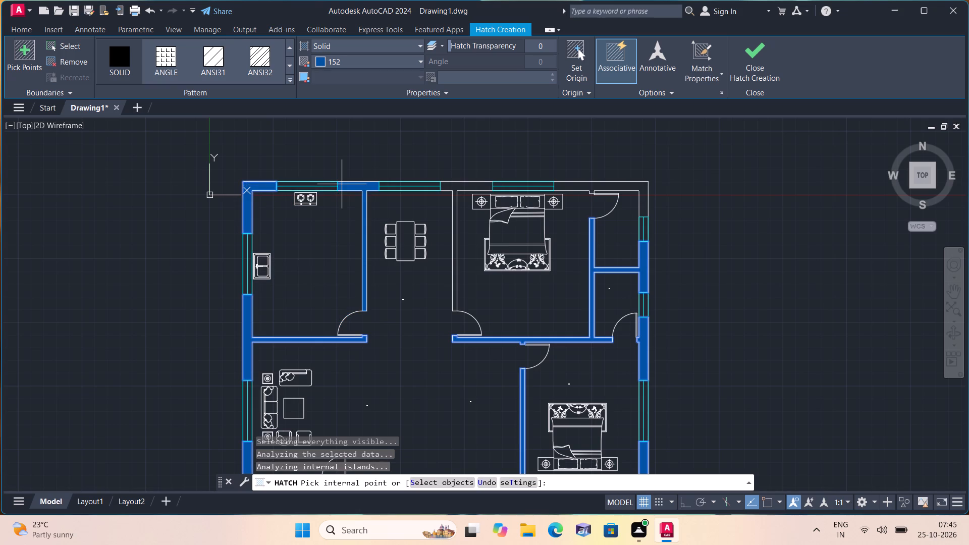
left_click(350, 186)
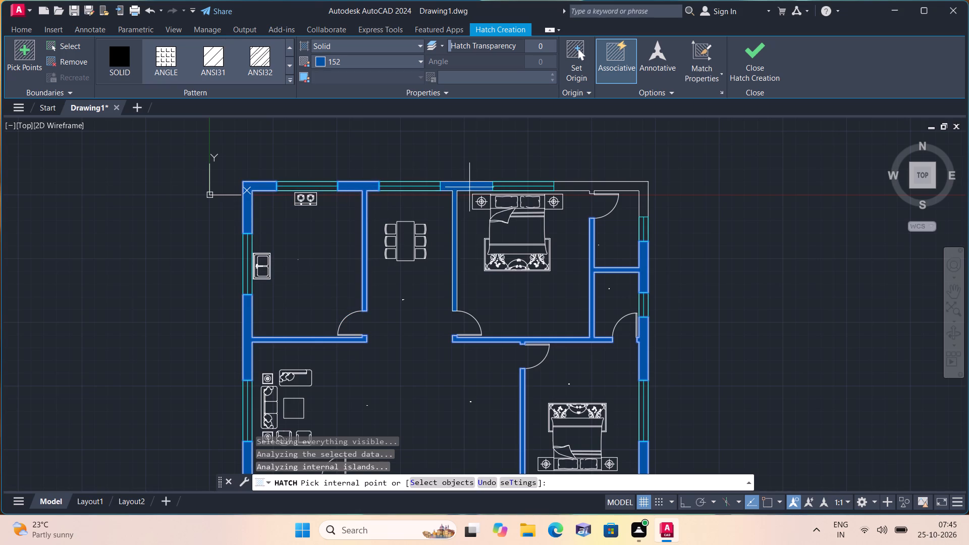
left_click(469, 187)
left_click(586, 187)
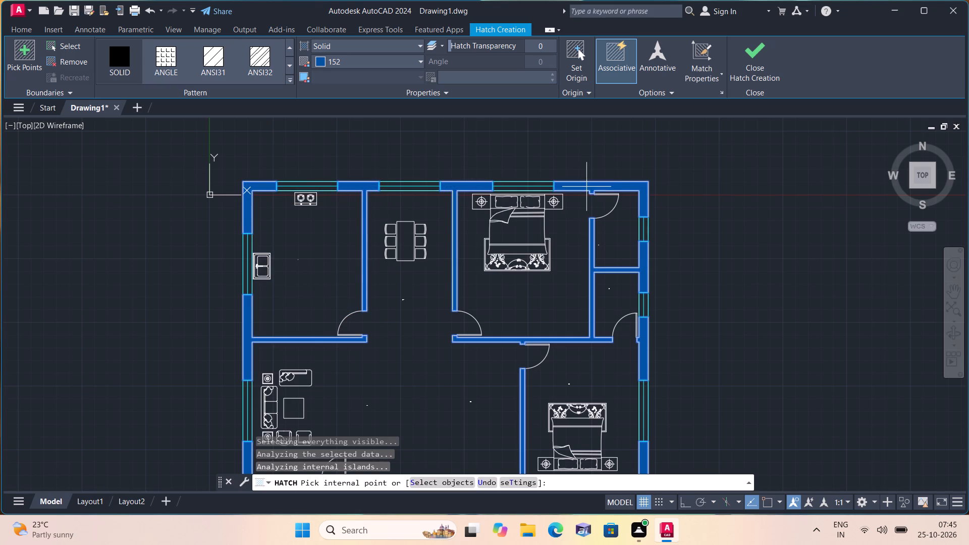
key("Escape")
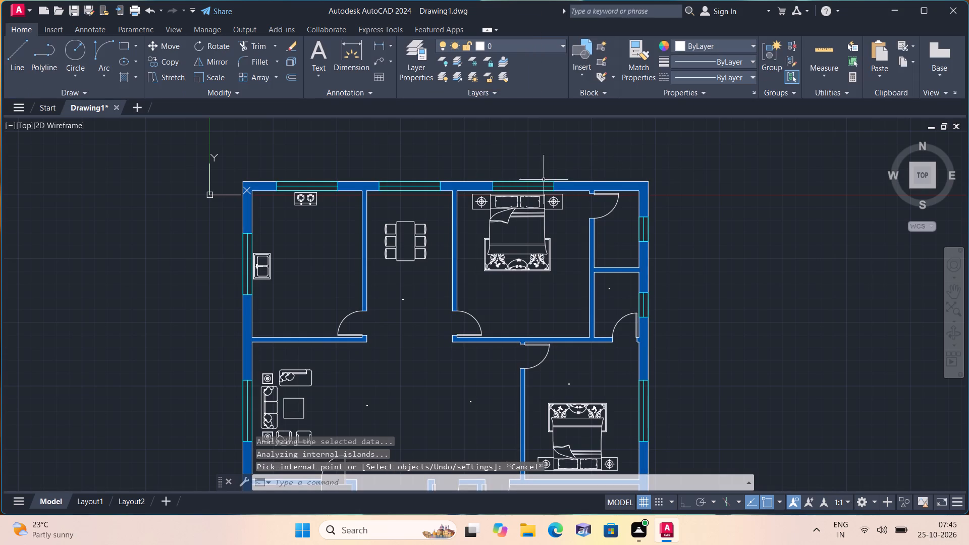
Select all the similar multiline text labels, starting from the dining area one, and set their text height to 6".
scroll(379, 300, "up", 3)
left_click(487, 328)
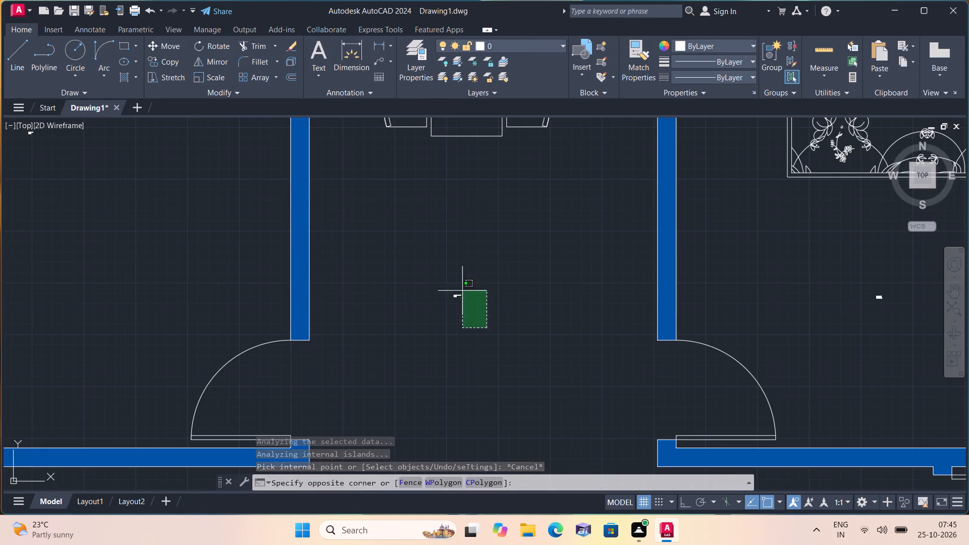
left_click(420, 256)
right_click(420, 256)
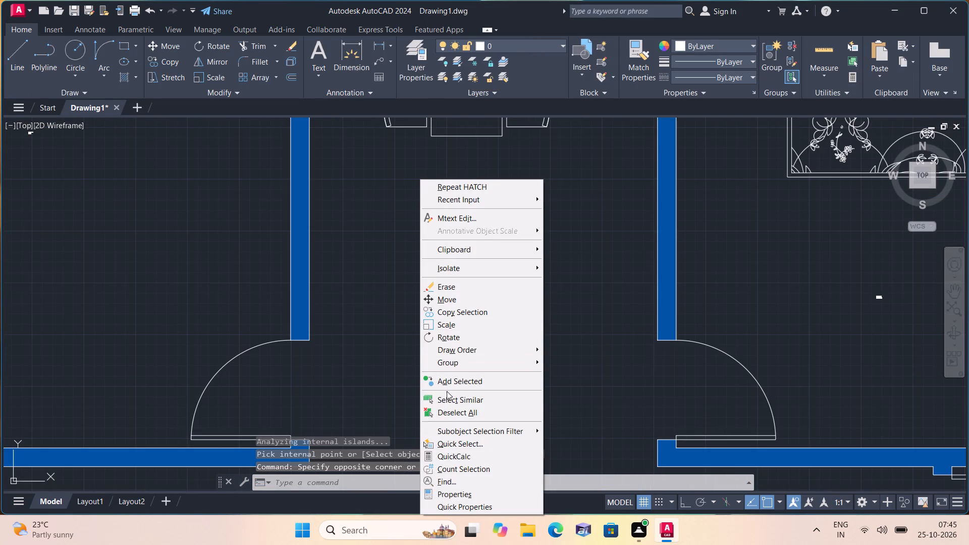
left_click(449, 399)
right_click(450, 397)
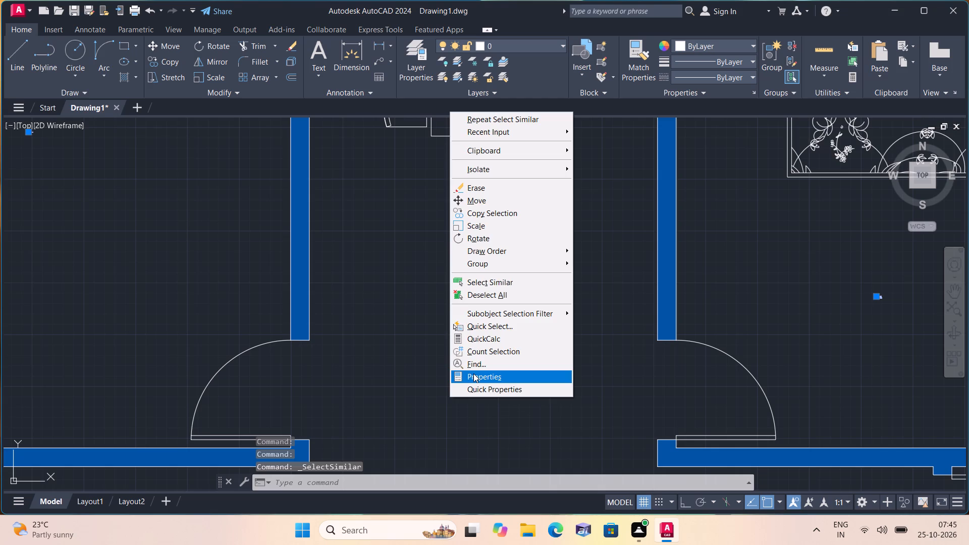
left_click(473, 373)
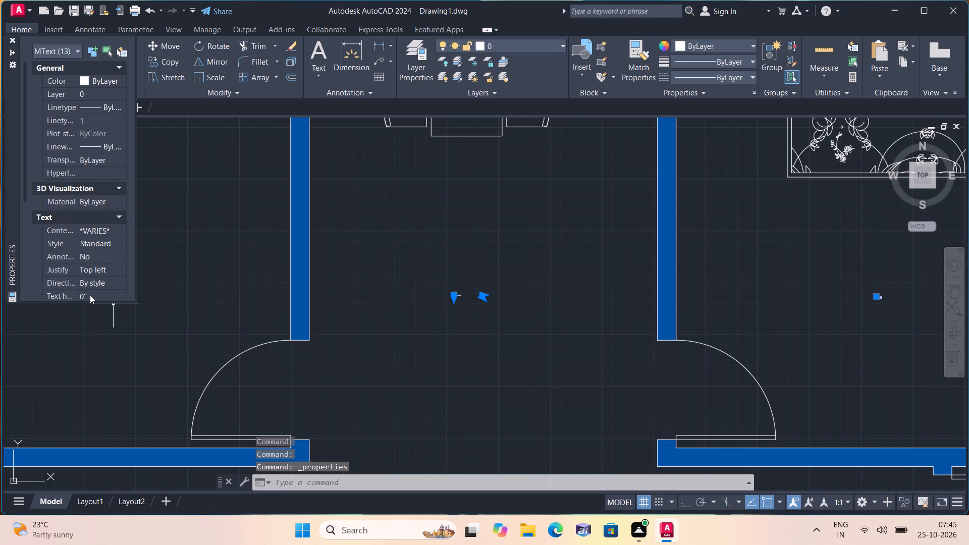
left_click(90, 295)
key("BackSpace")
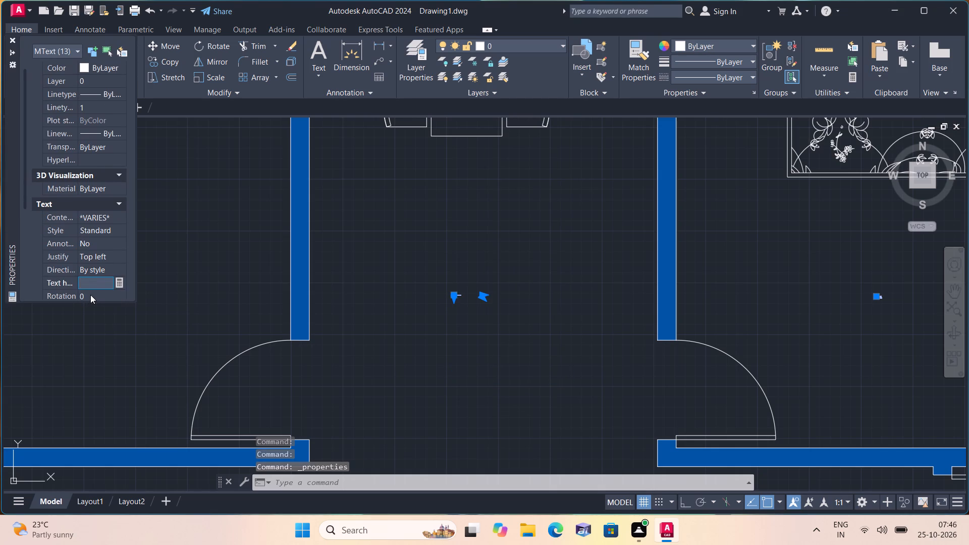
type("6\"")
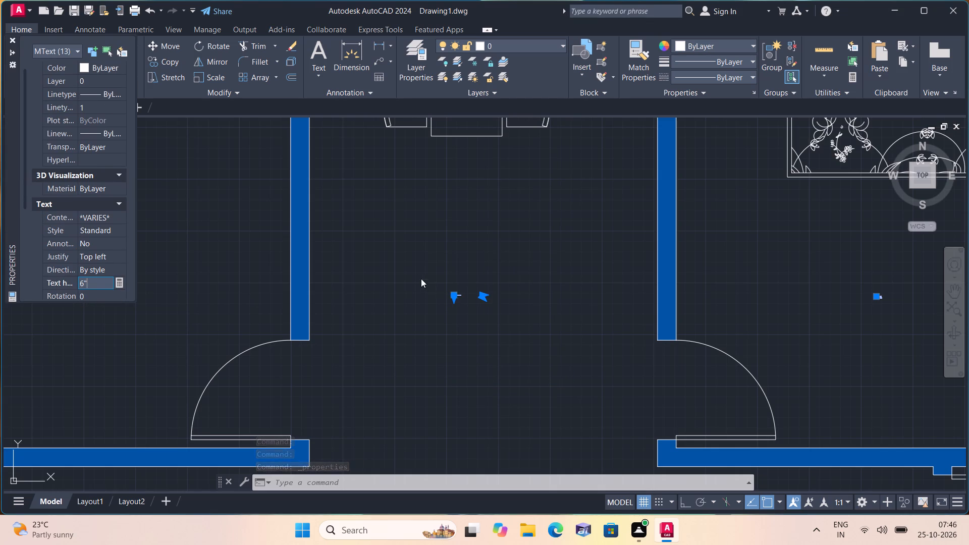
left_click(409, 269)
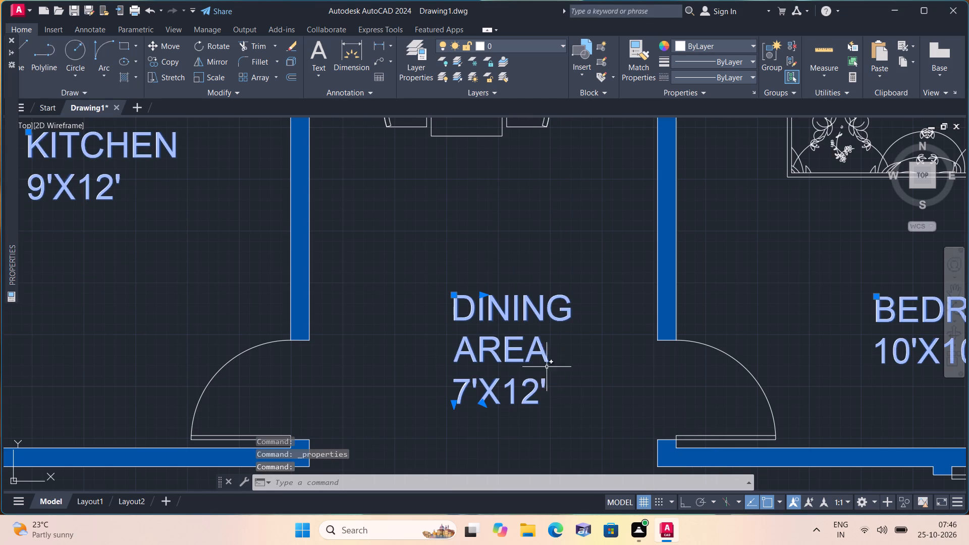
Close the object properties and clear the selection of the room labels.
left_click(9, 36)
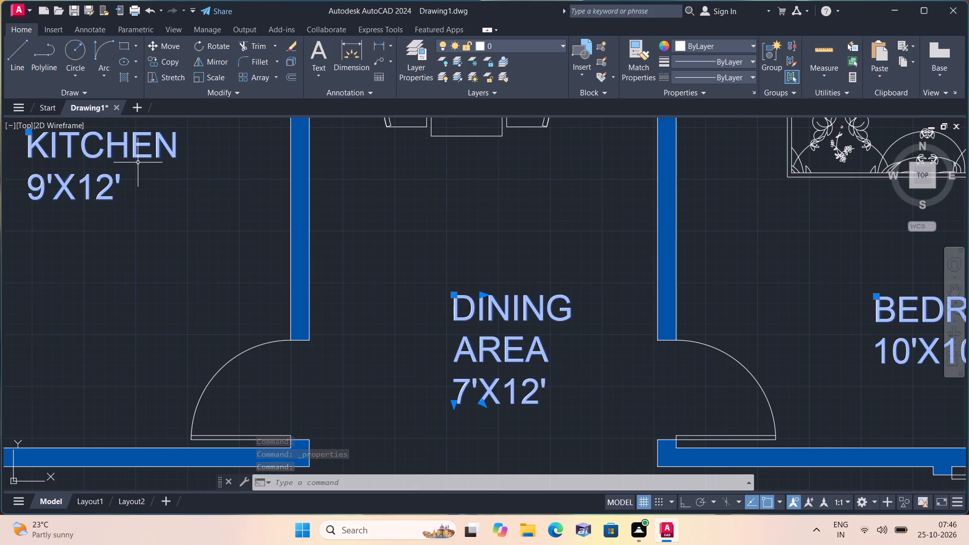
key("Escape")
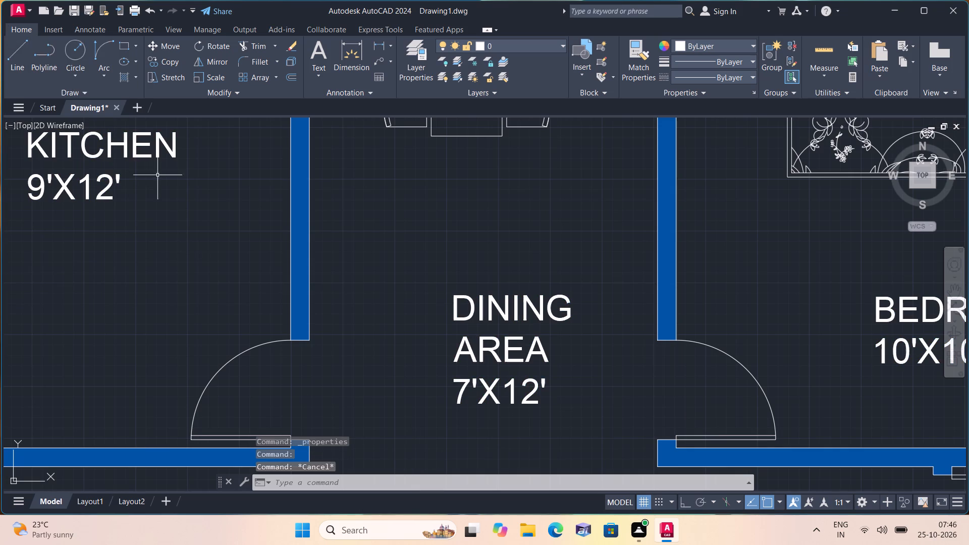
Edit the dining area's multiline text and widen its text frame so that DINING AREA fits on one line.
scroll(448, 303, "down", 1)
left_click(475, 339)
left_click(471, 332)
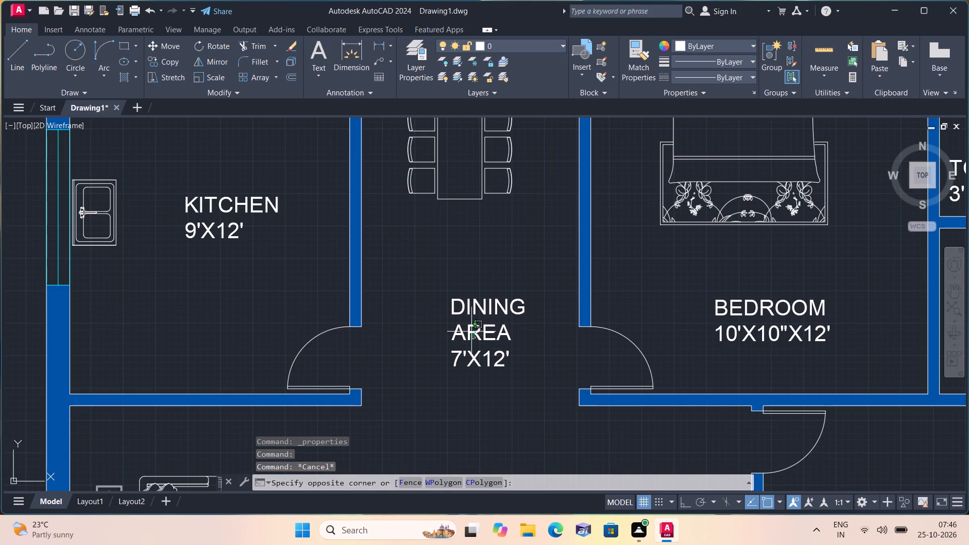
right_click(471, 332)
left_click(495, 221)
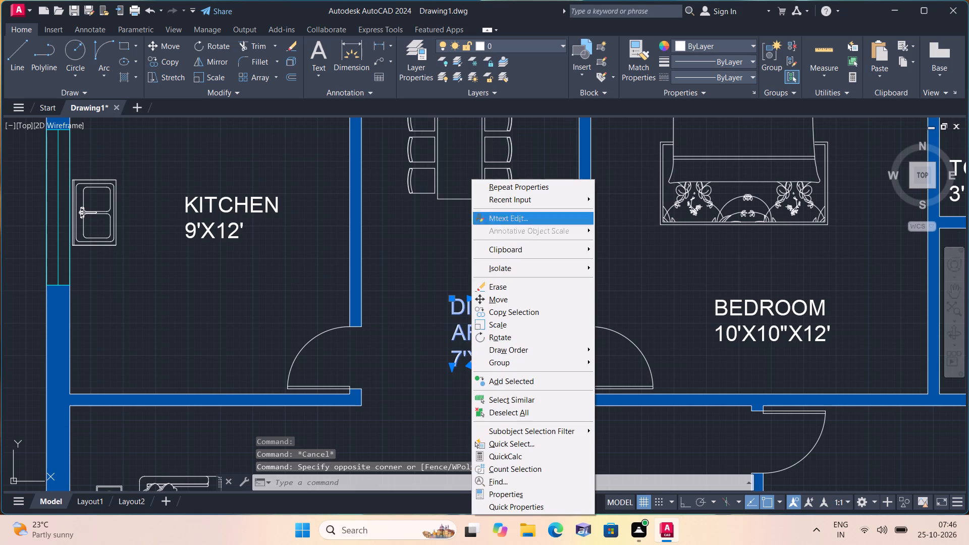
left_click_drag(519, 371, 528, 376)
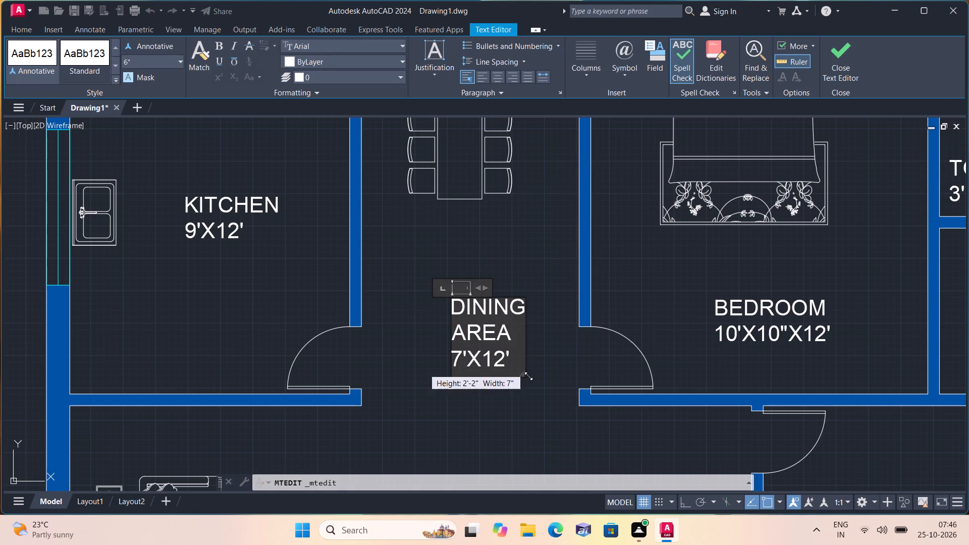
left_click_drag(528, 376, 800, 365)
left_click(634, 241)
Move the dining area label up and away from the bedroom wall, so it sits between the two partitions below the table.
scroll(634, 242, "down", 1)
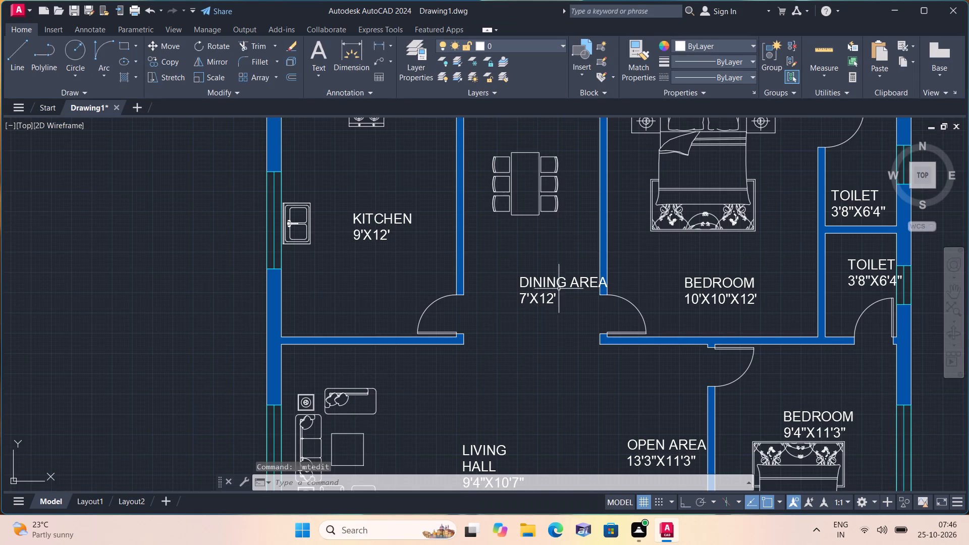
scroll(516, 301, "down", 2)
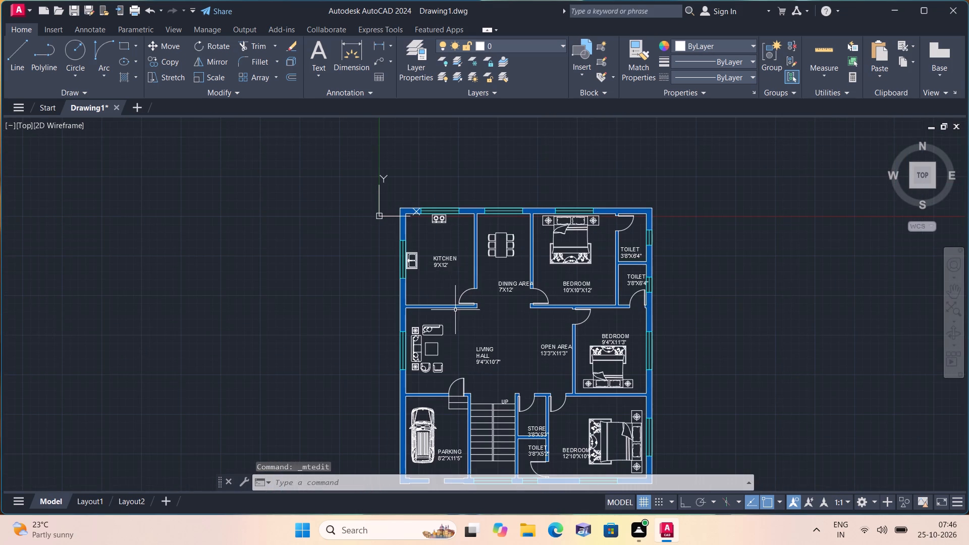
scroll(455, 309, "up", 1)
scroll(409, 226, "up", 3)
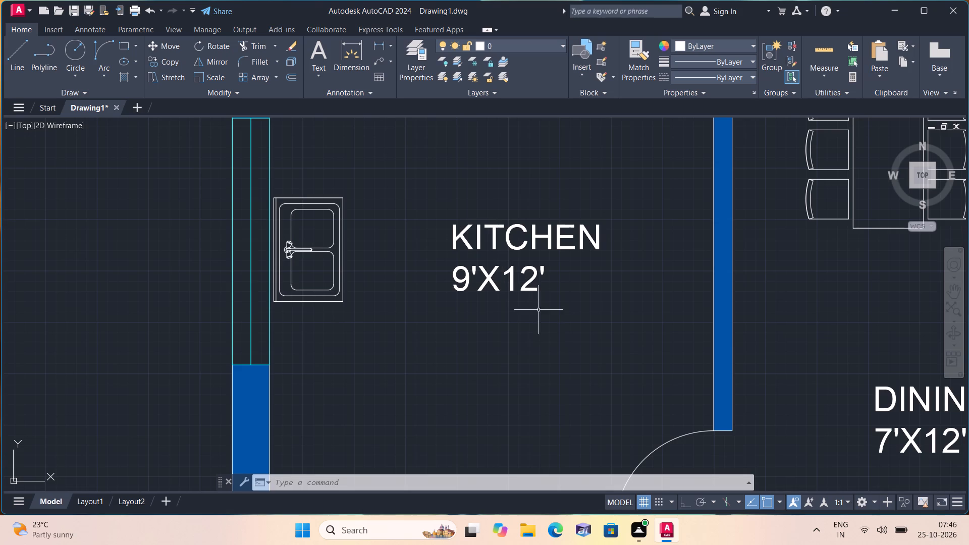
scroll(561, 318, "down", 2)
middle_click_drag(585, 314, 437, 338)
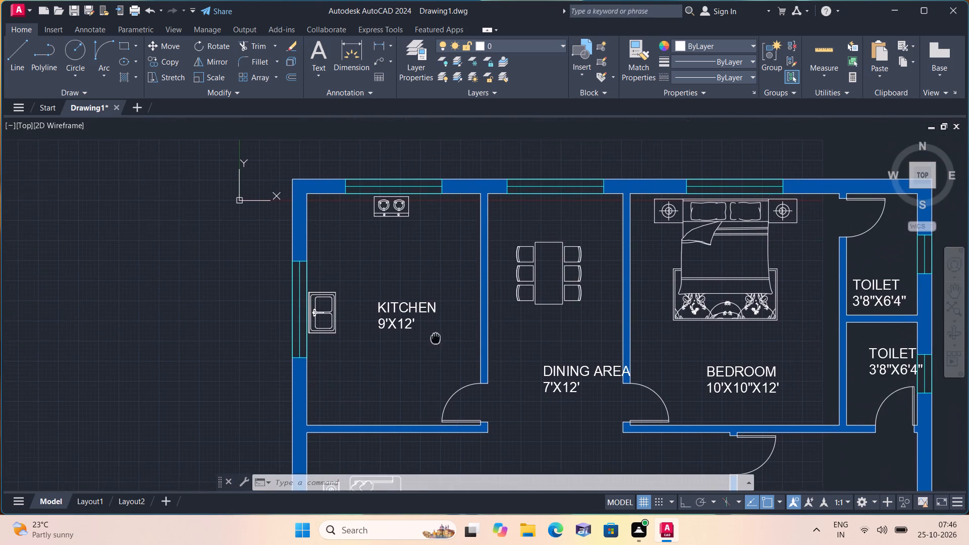
scroll(586, 367, "up", 1)
middle_click_drag(584, 363, 552, 305)
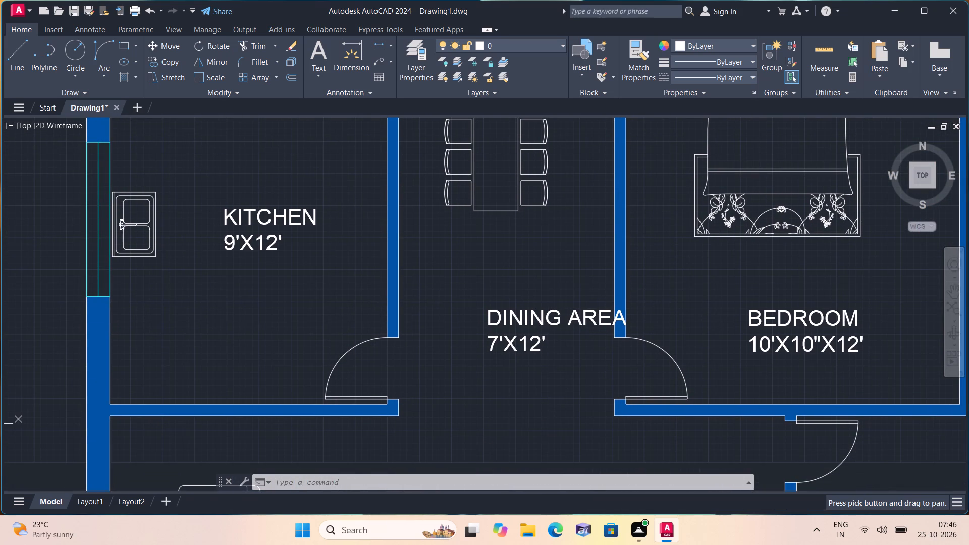
left_click(535, 322)
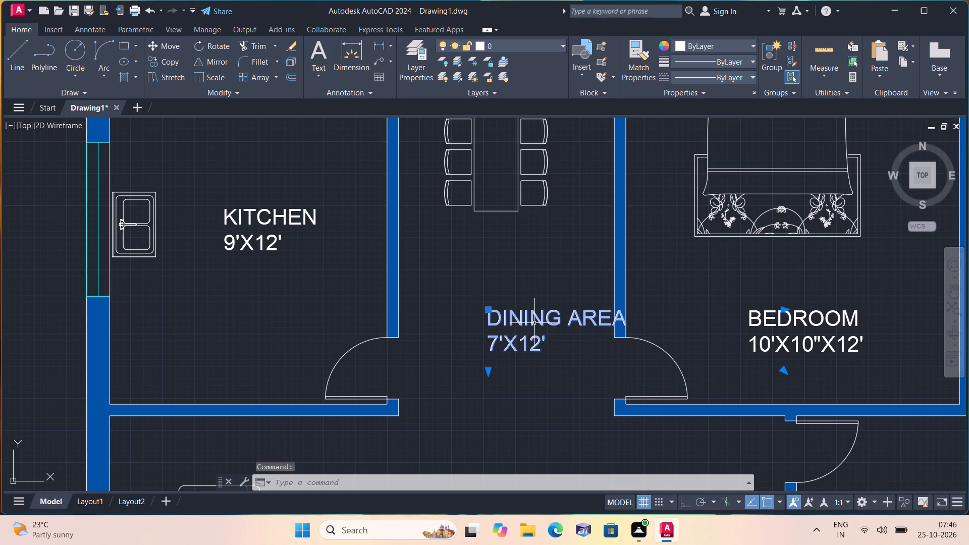
left_click(489, 308)
left_click(438, 281)
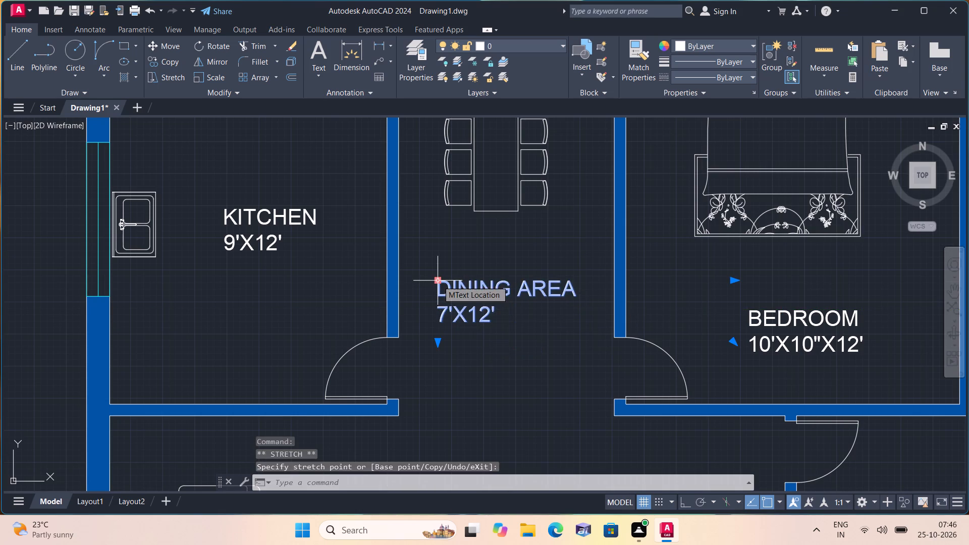
Move the 10'X10"X12' bedroom label slightly up, closer to the foot of the bed.
scroll(438, 281, "down", 1)
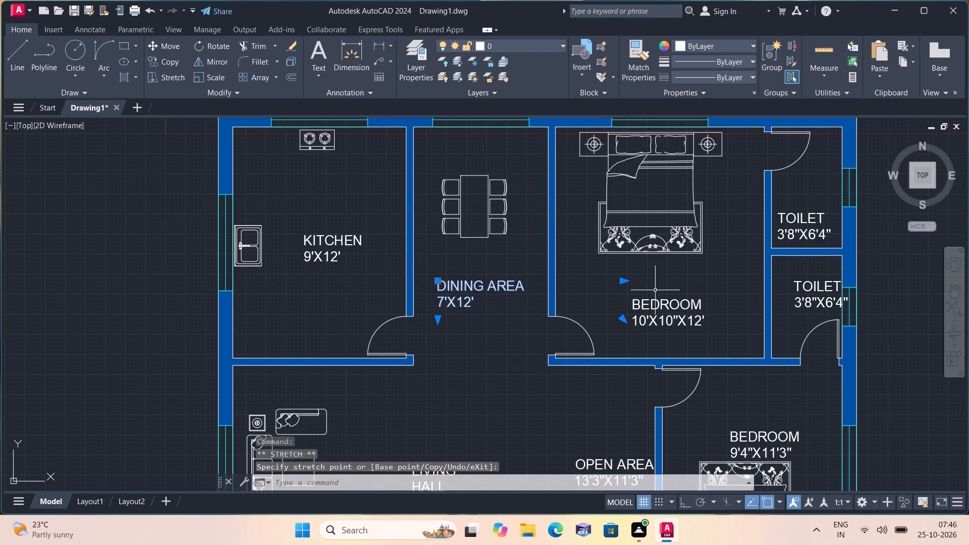
middle_click_drag(674, 296, 614, 299)
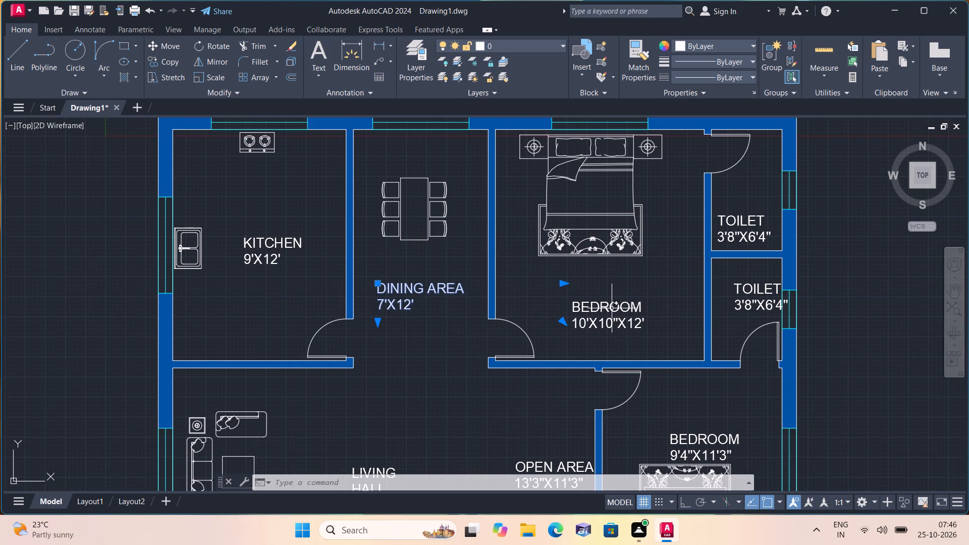
left_click(612, 308)
left_click(571, 301)
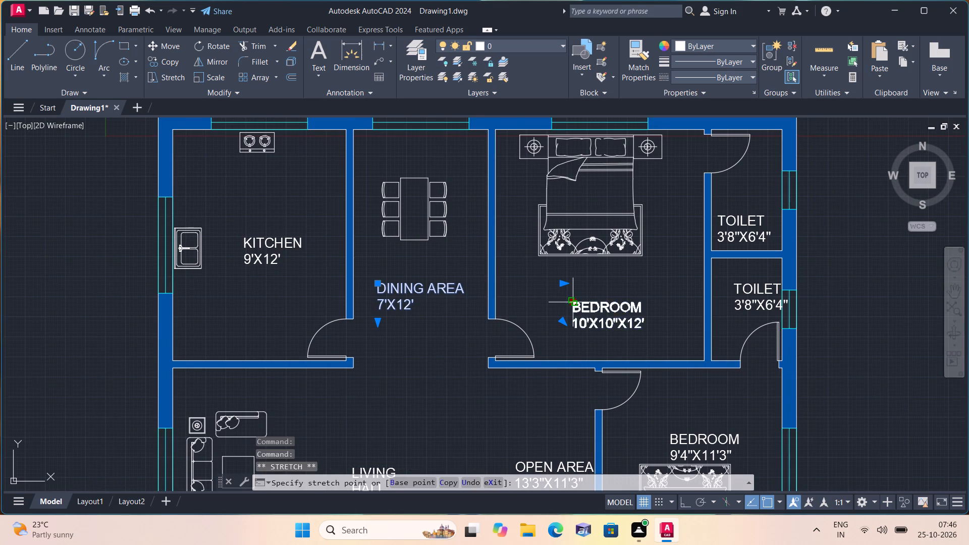
left_click(566, 289)
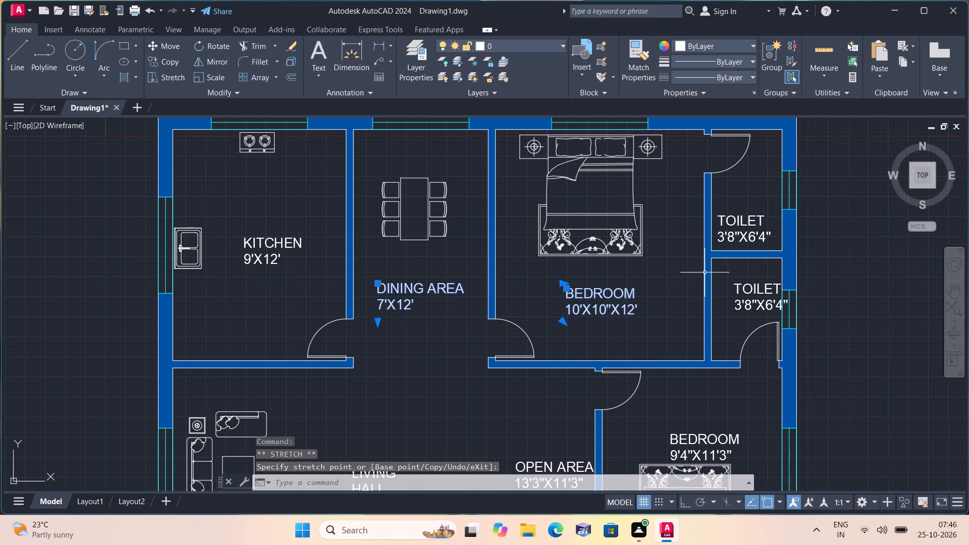
Move the upper toilet's label straight up towards the middle of the room.
scroll(753, 235, "up", 1)
middle_click_drag(753, 235, 682, 324)
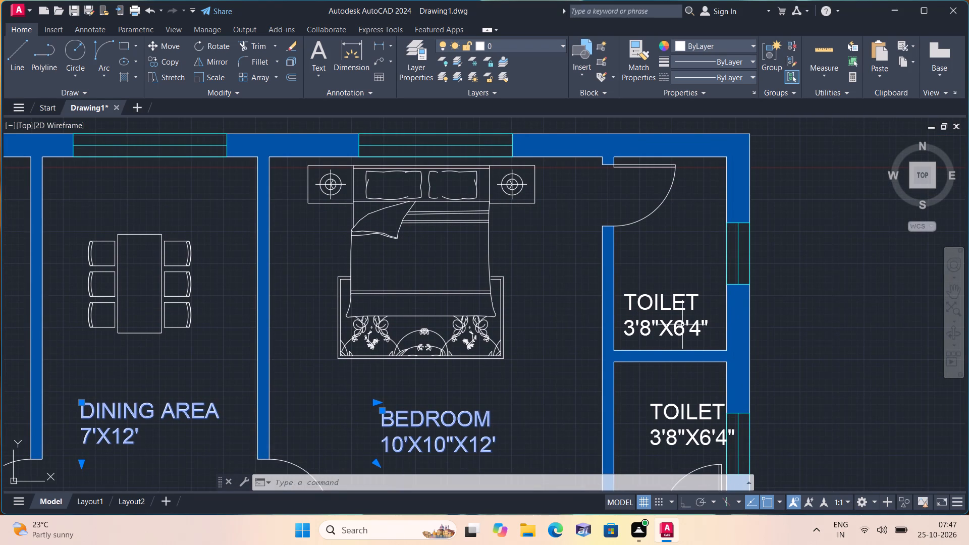
left_click(671, 297)
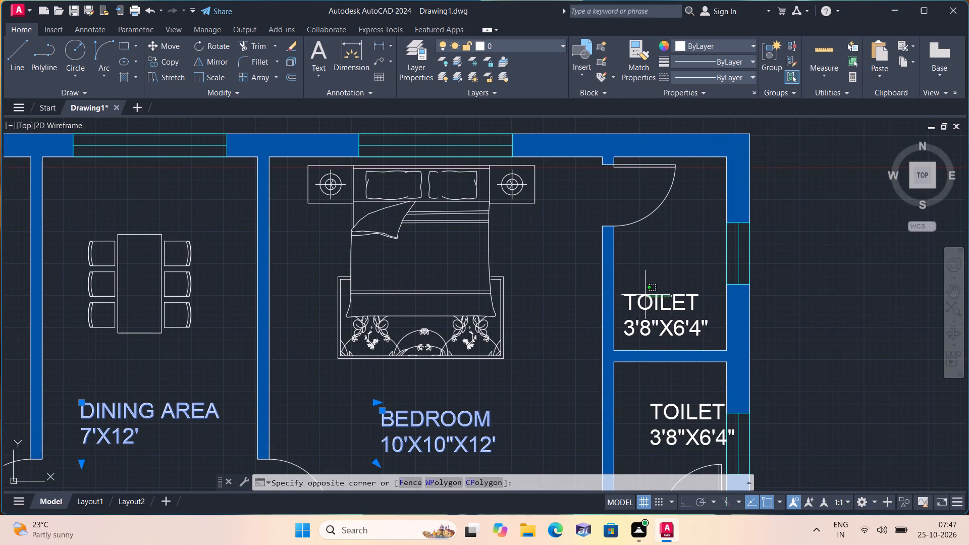
left_click(645, 295)
left_click(624, 295)
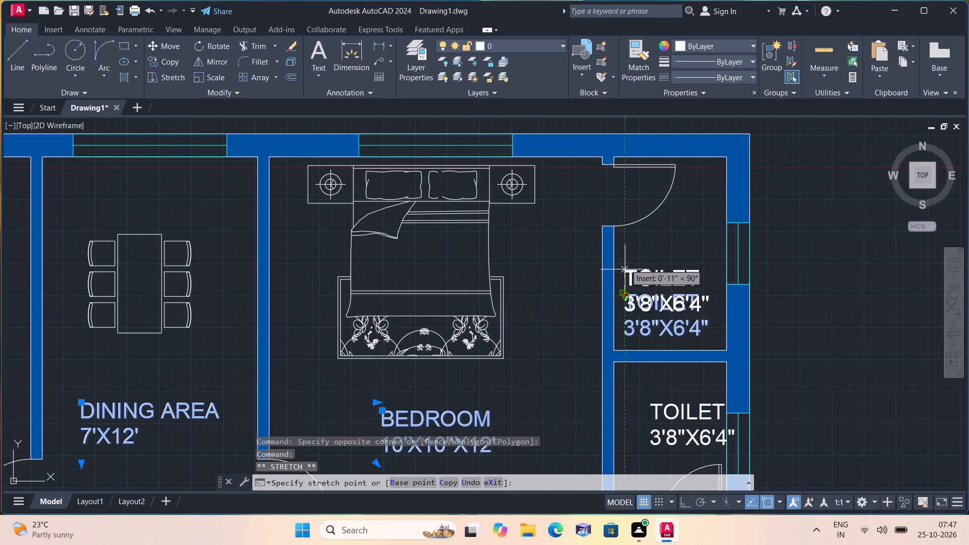
left_click(625, 259)
Move the lower of the two 3'8"X6'4" toilet labels left, clear of the exterior wall and window.
scroll(625, 259, "down", 1)
scroll(644, 363, "up", 1)
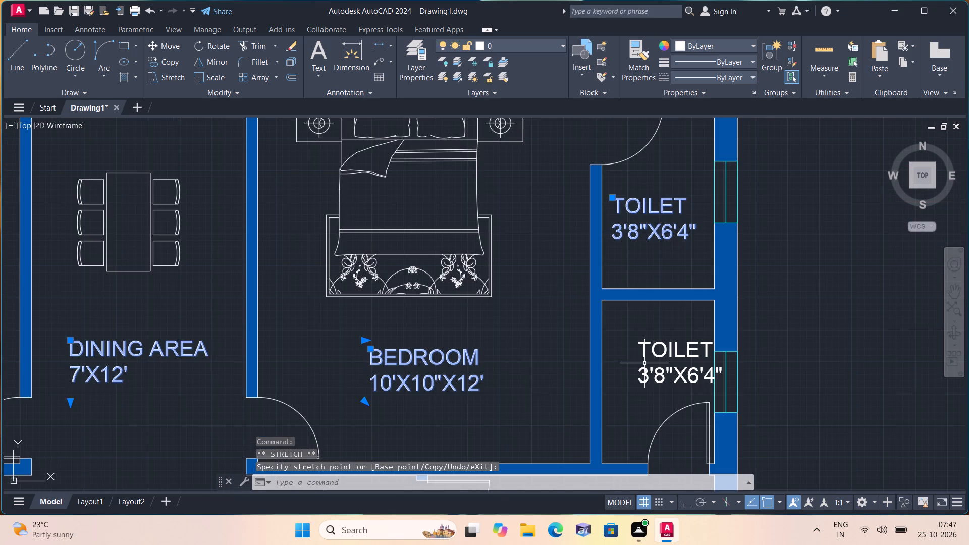
middle_click_drag(643, 361, 627, 318)
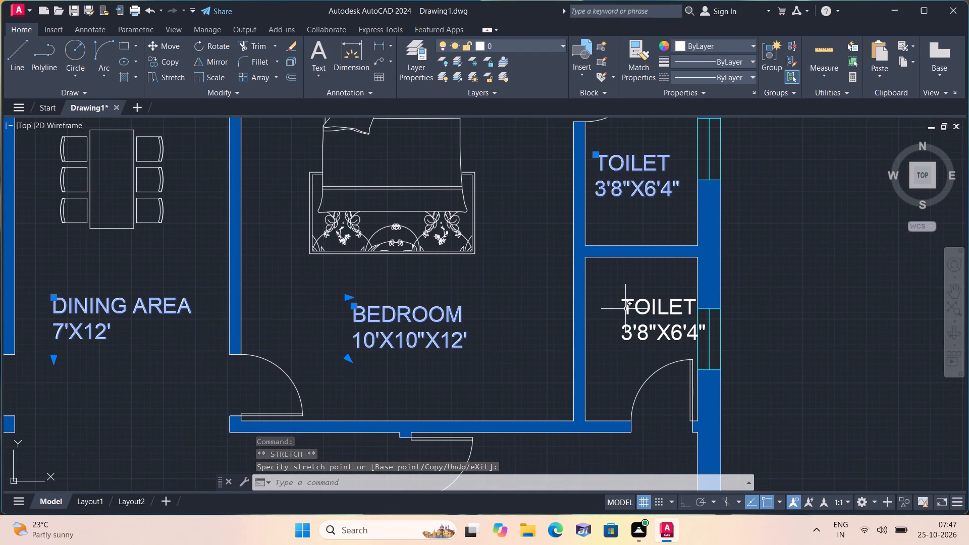
left_click(629, 304)
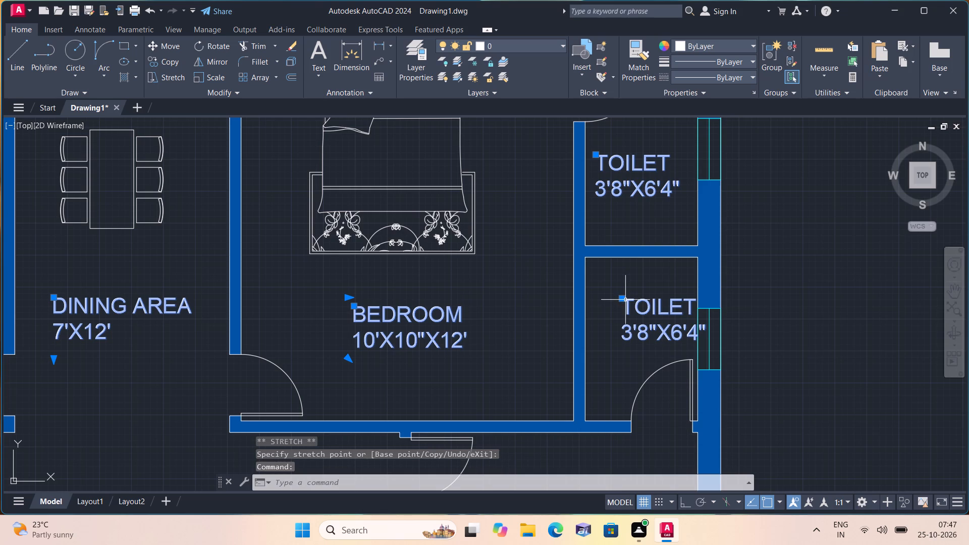
left_click(619, 297)
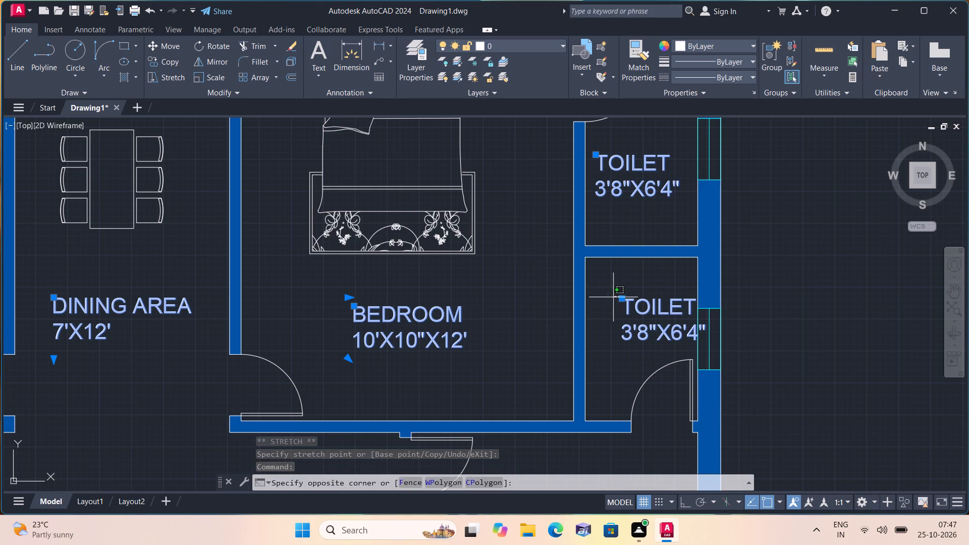
scroll(599, 302, "up", 1)
left_click(629, 298)
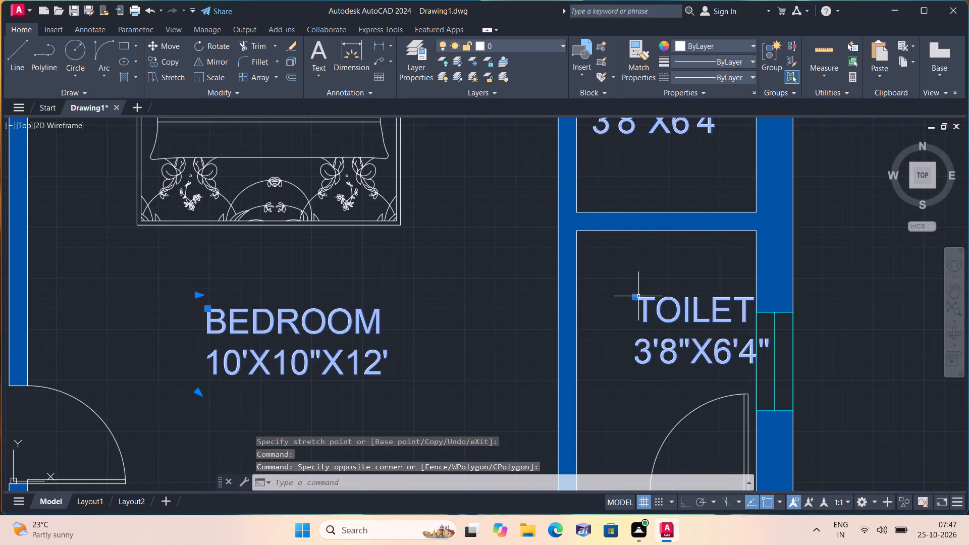
left_click(634, 296)
left_click(586, 302)
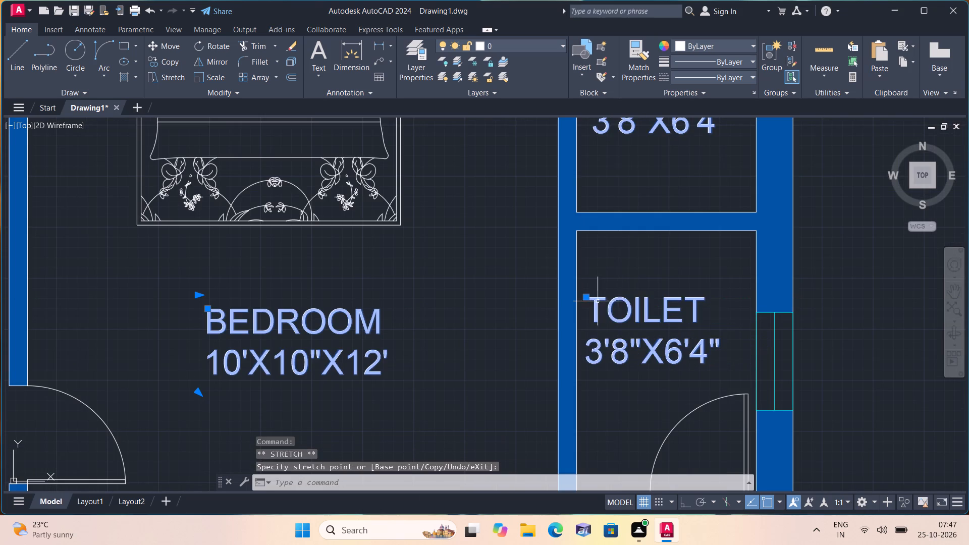
Move the 9'4"X11'3" bedroom label up from the bed to just below the room's upper wall.
scroll(630, 336, "down", 2)
middle_click_drag(647, 368, 695, 256)
scroll(690, 262, "down", 1)
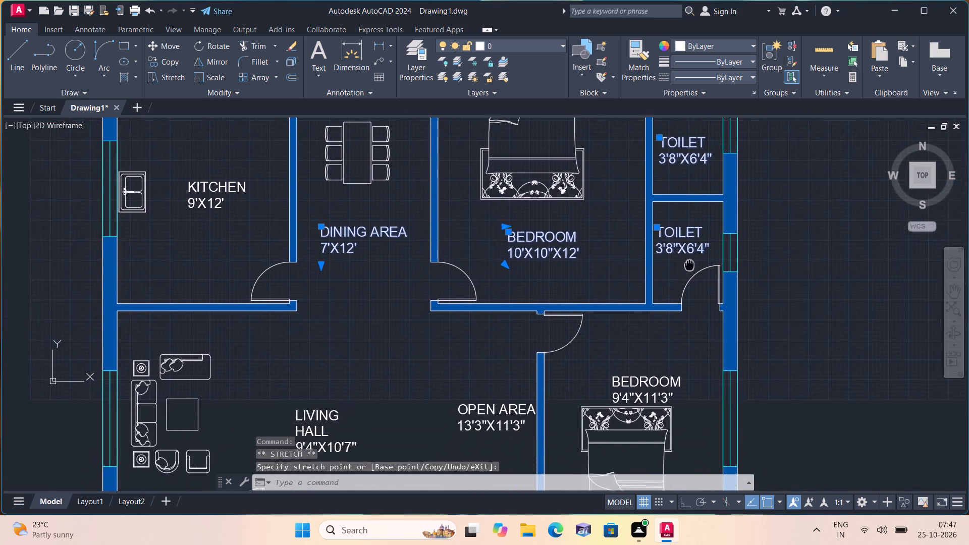
middle_click_drag(695, 256, 696, 254)
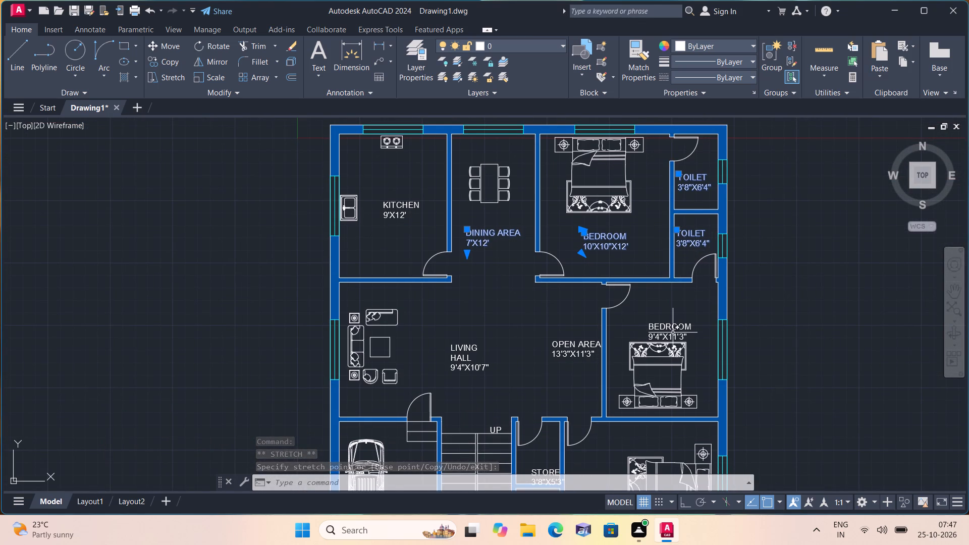
scroll(673, 333, "up", 2)
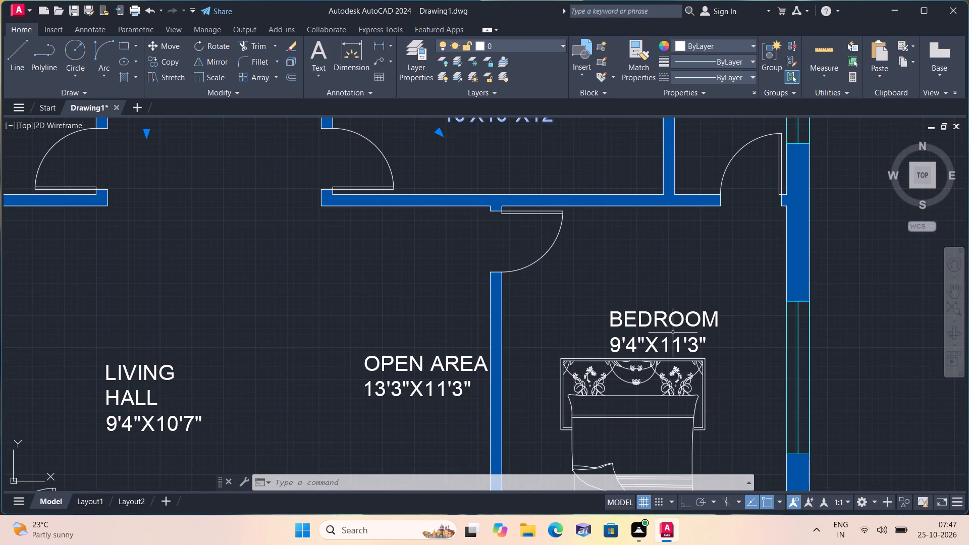
scroll(673, 333, "down", 1)
left_click(647, 325)
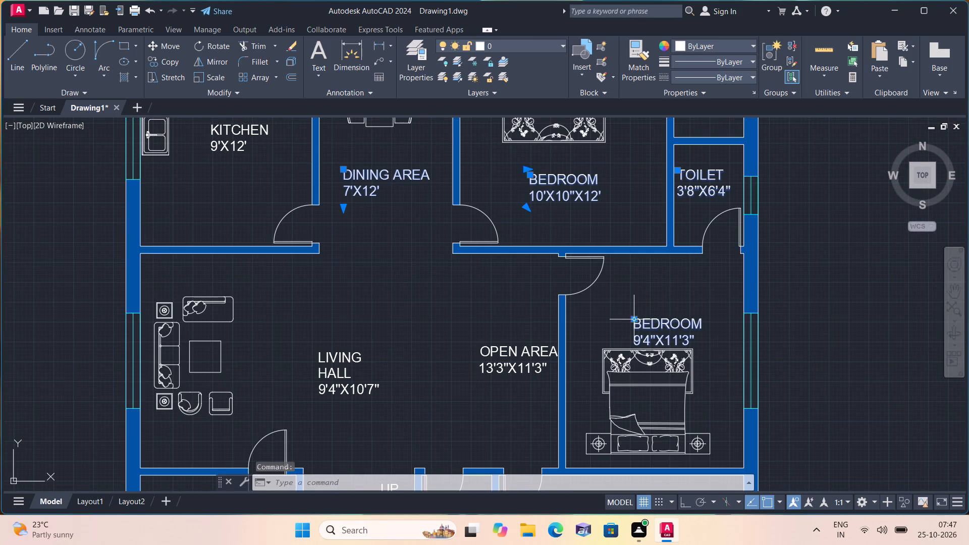
left_click(633, 316)
left_click(627, 274)
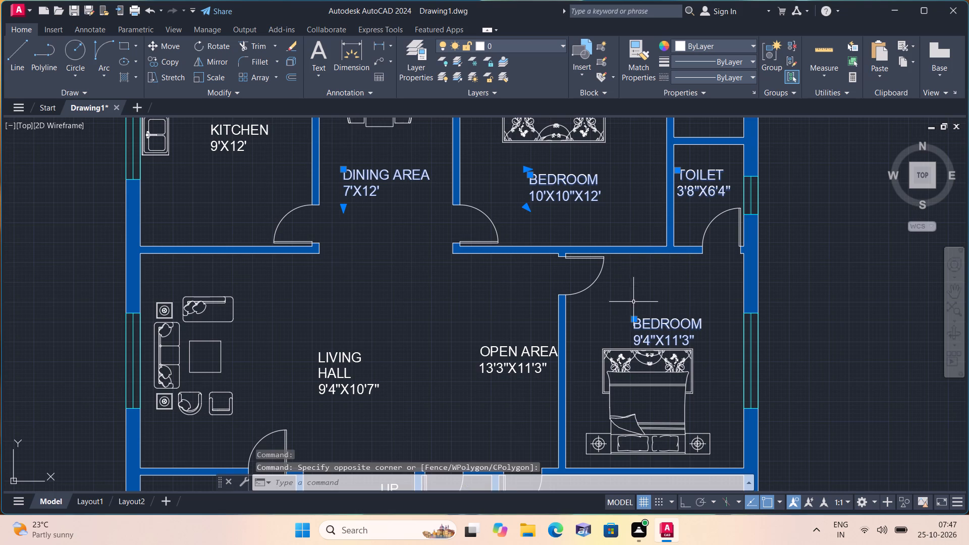
left_click(632, 319)
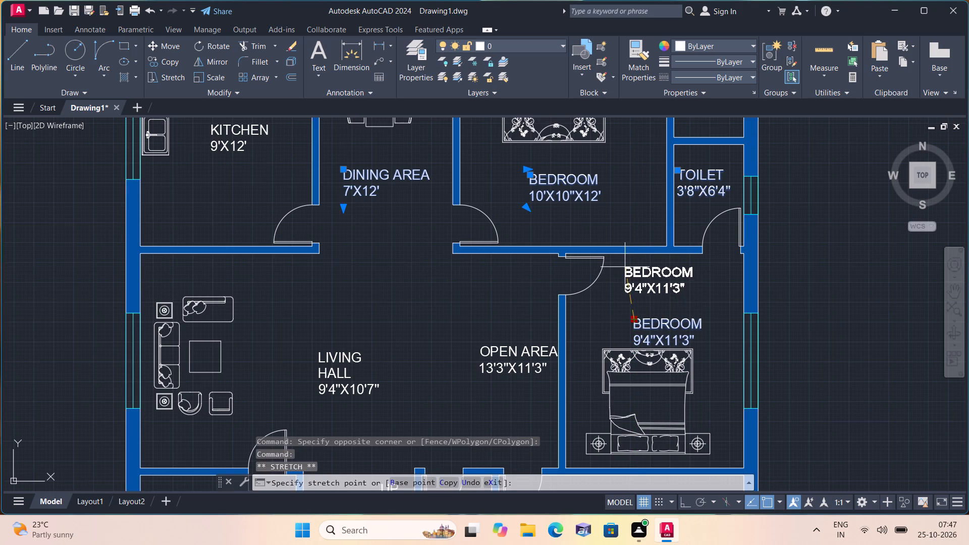
left_click(625, 262)
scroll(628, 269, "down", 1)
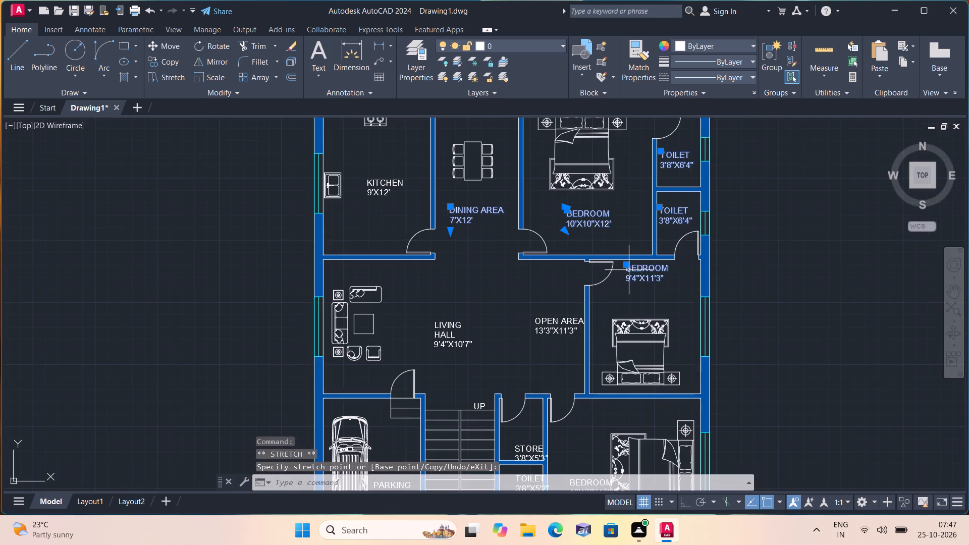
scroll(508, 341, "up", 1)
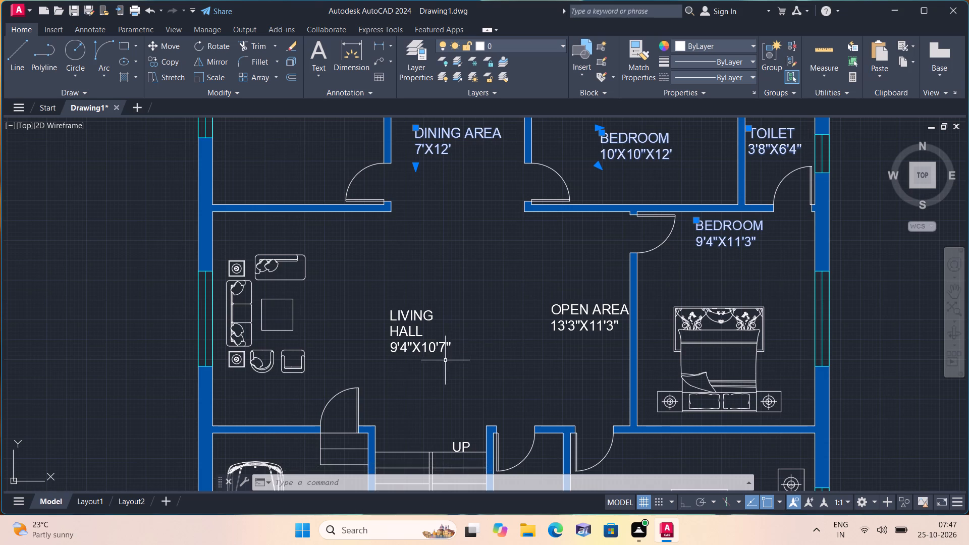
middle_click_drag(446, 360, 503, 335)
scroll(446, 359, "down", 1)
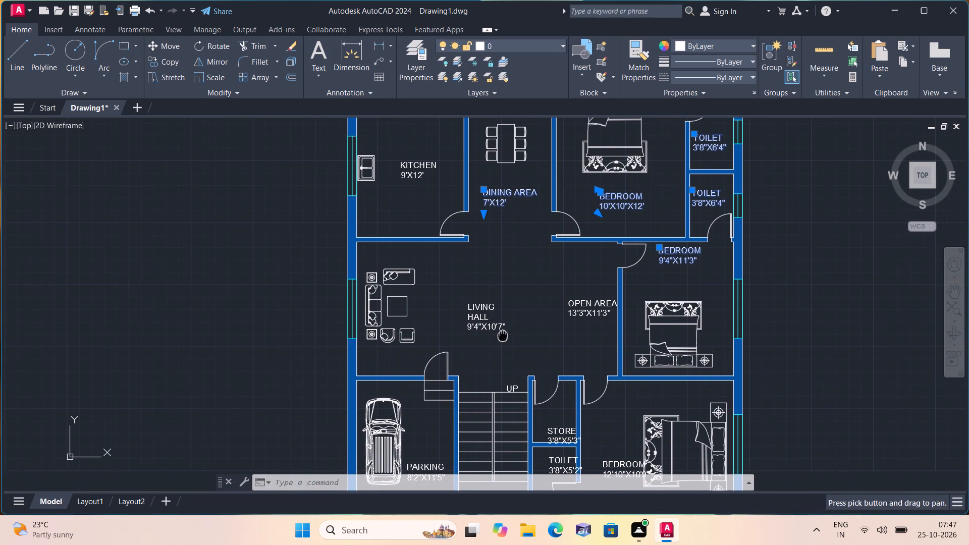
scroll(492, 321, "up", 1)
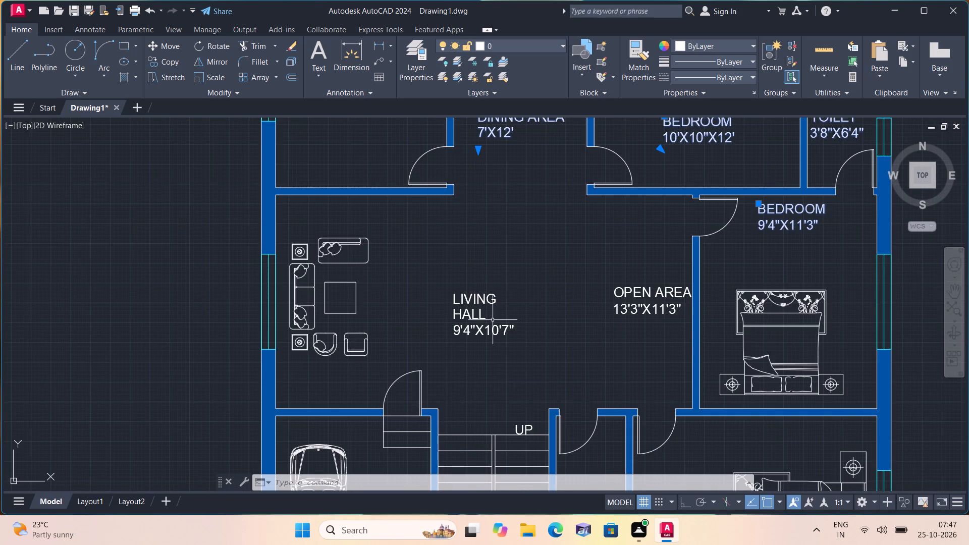
Move the LIVING HALL 9'4"X10'7" label horizontally right by about 1'-11", towards the open area.
left_click(467, 301)
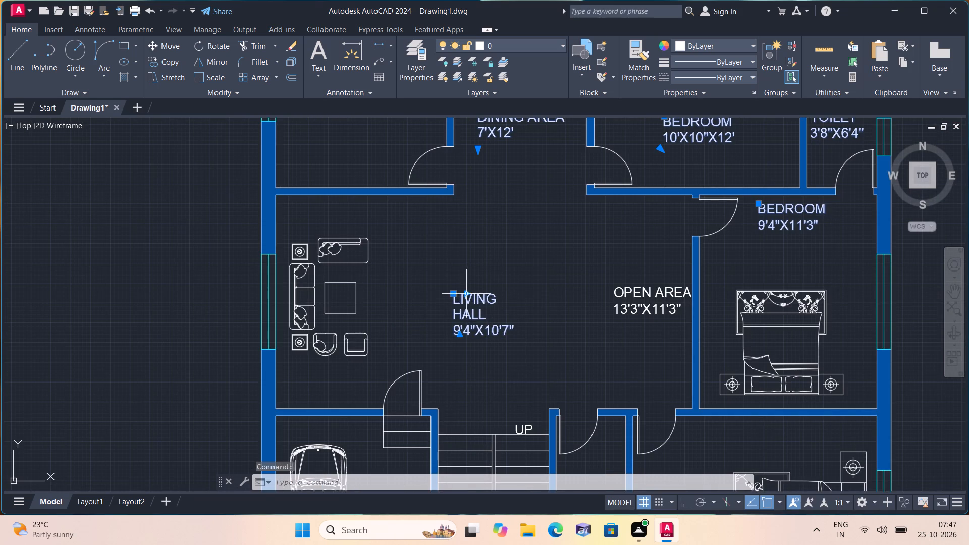
left_click(453, 291)
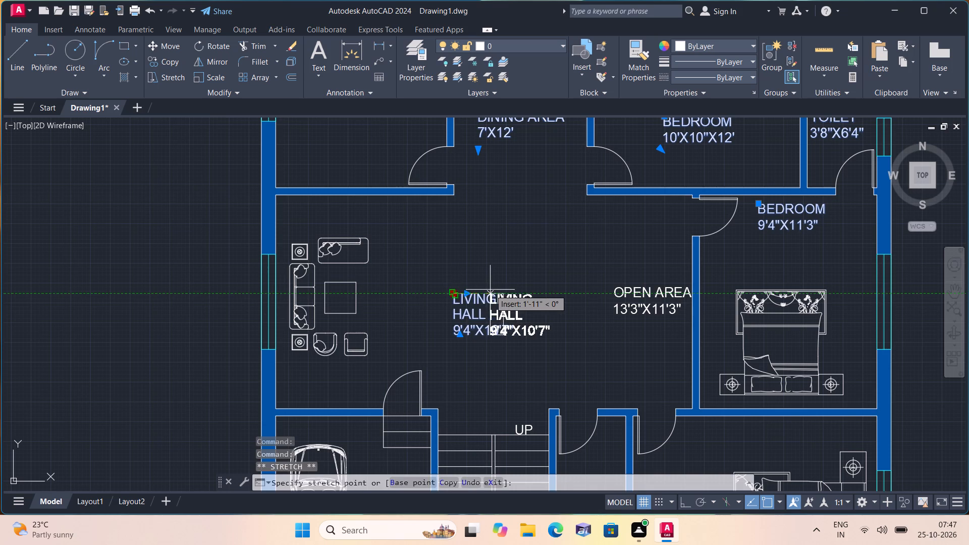
left_click(490, 290)
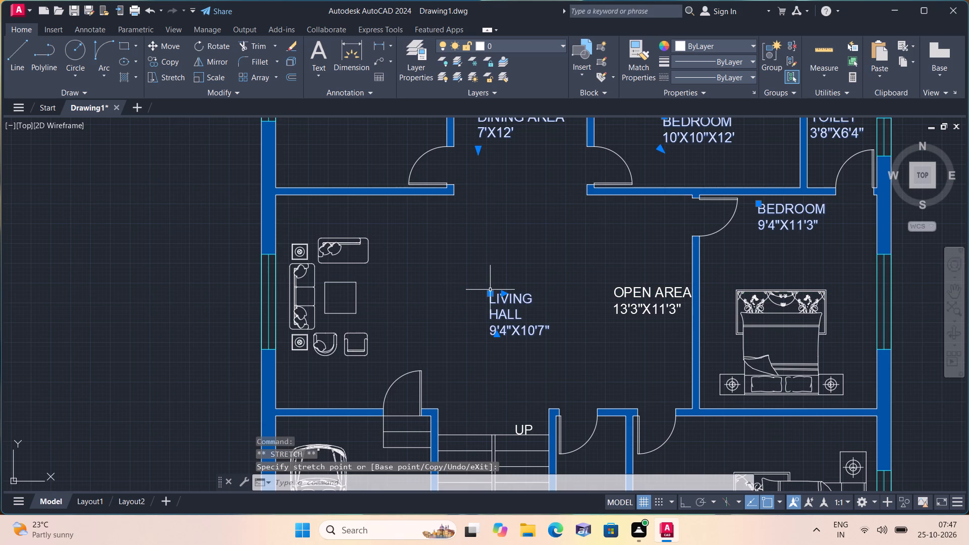
Move the STORE 3'8"X5'3" label up and left so it sits inside the store room, clear of the walls.
scroll(490, 290, "down", 1)
middle_click_drag(444, 384, 450, 324)
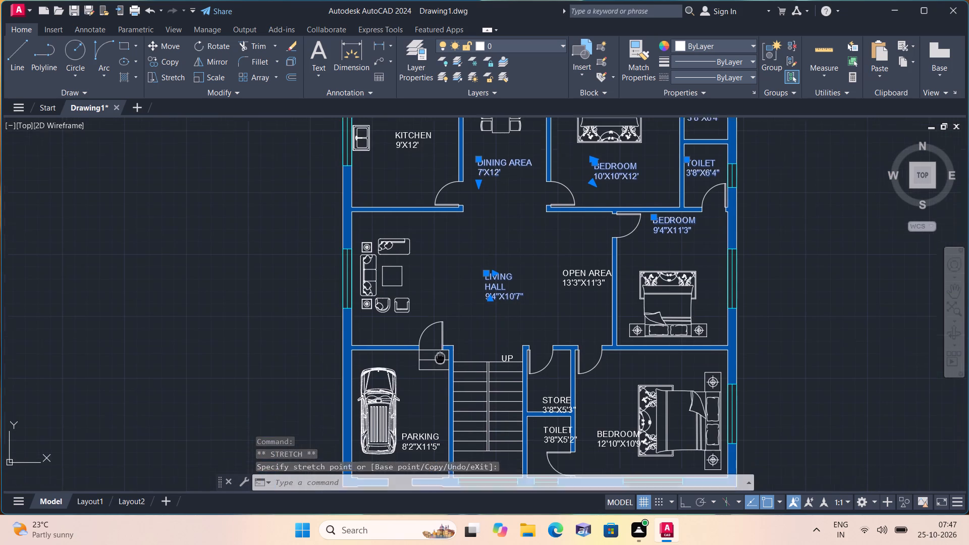
middle_click_drag(450, 324, 475, 264)
scroll(435, 359, "up", 1)
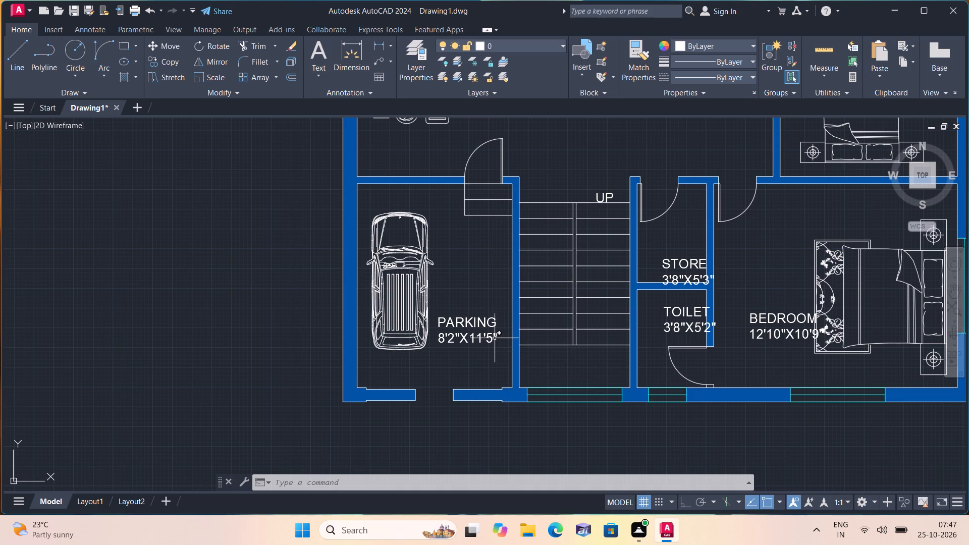
middle_click_drag(666, 282, 509, 372)
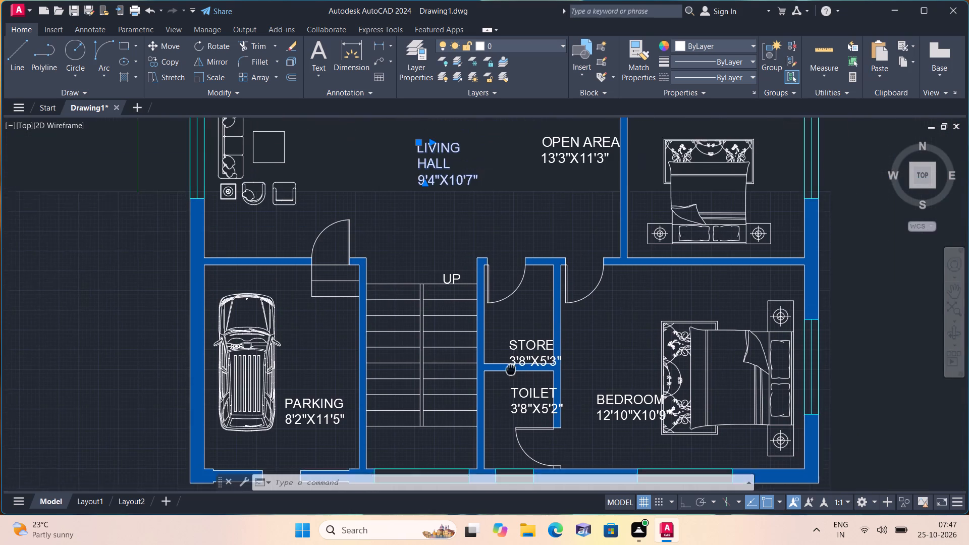
scroll(509, 359, "up", 2)
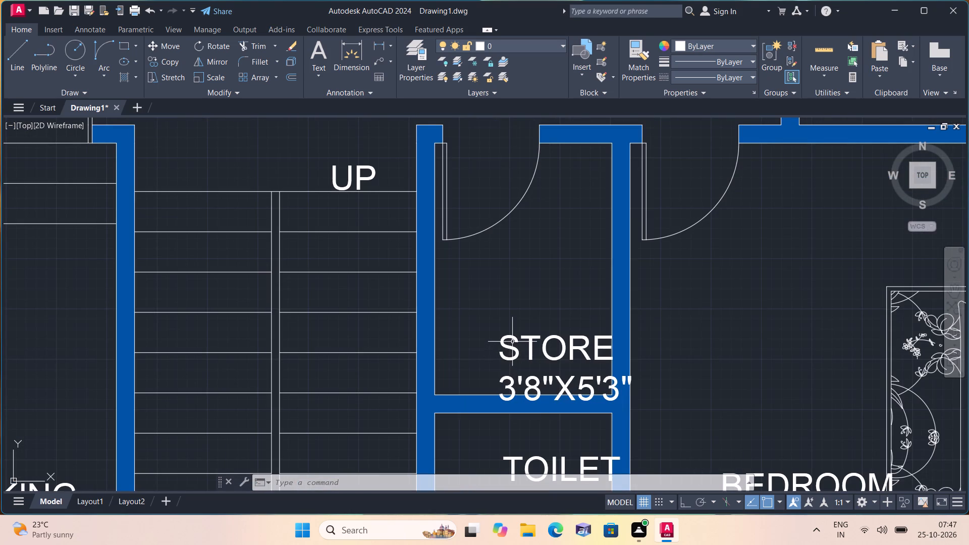
left_click(512, 339)
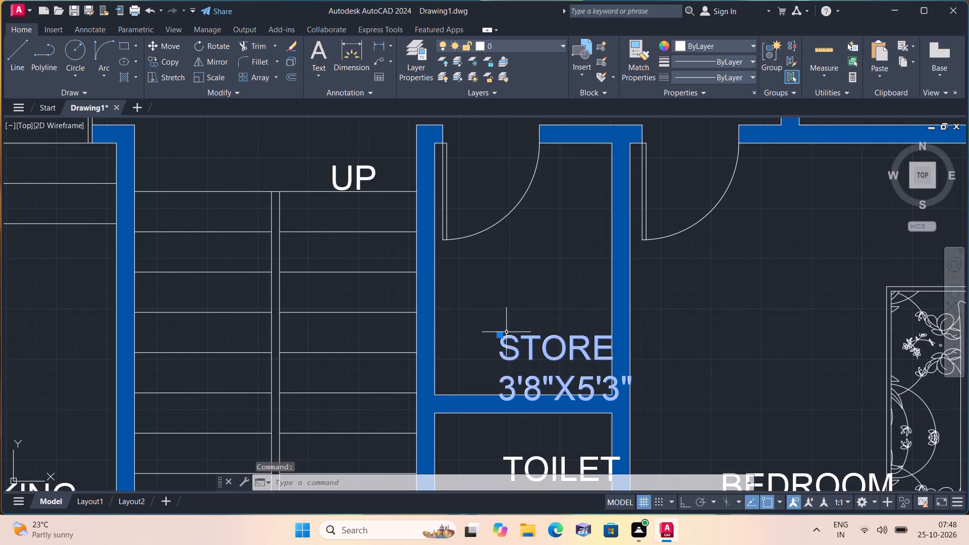
left_click(500, 336)
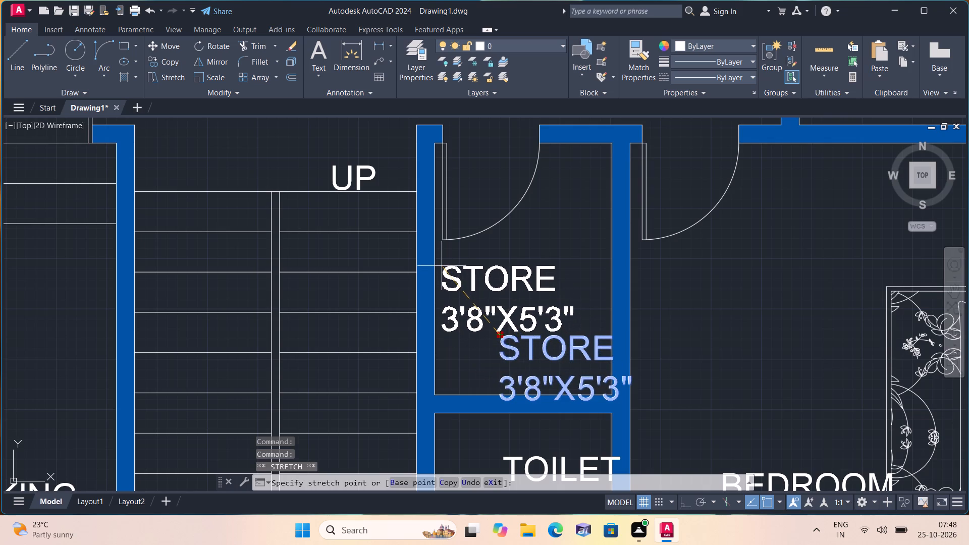
left_click(442, 265)
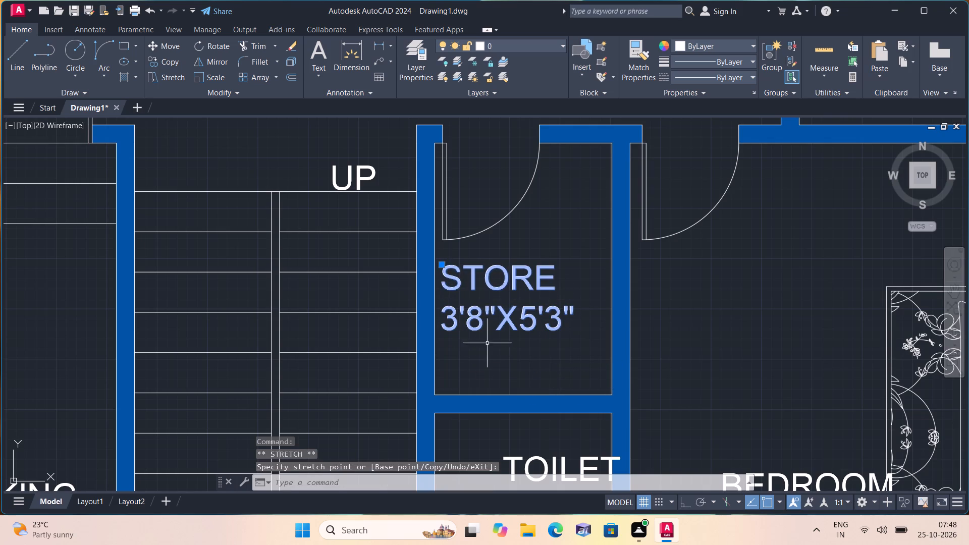
Select the TOILET 3'8"X5'2" label below the store room for repositioning.
middle_click_drag(502, 362, 516, 260)
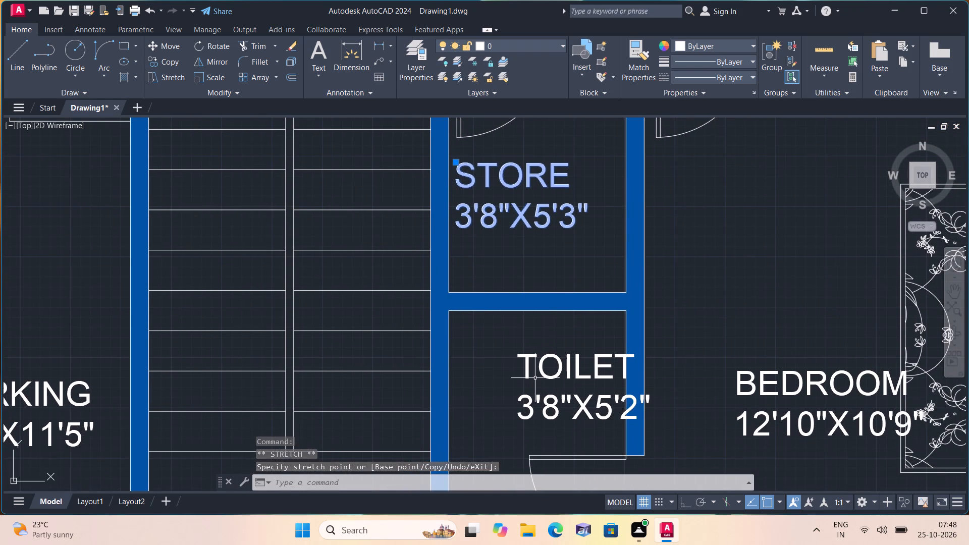
left_click(535, 373)
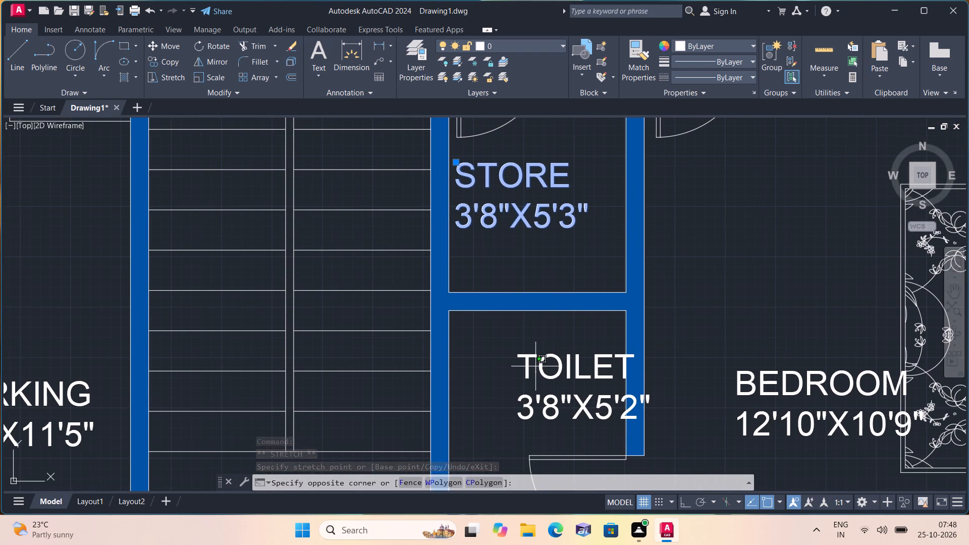
left_click(531, 351)
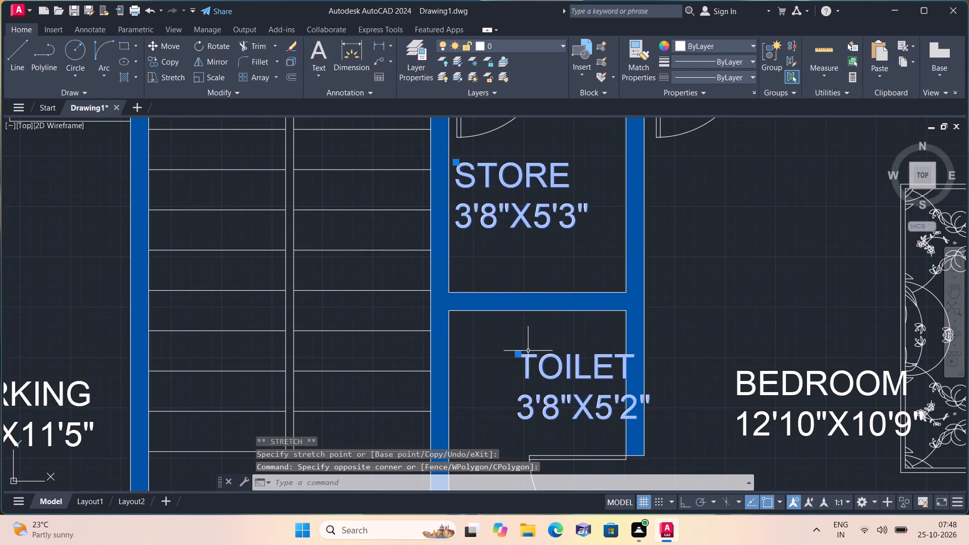
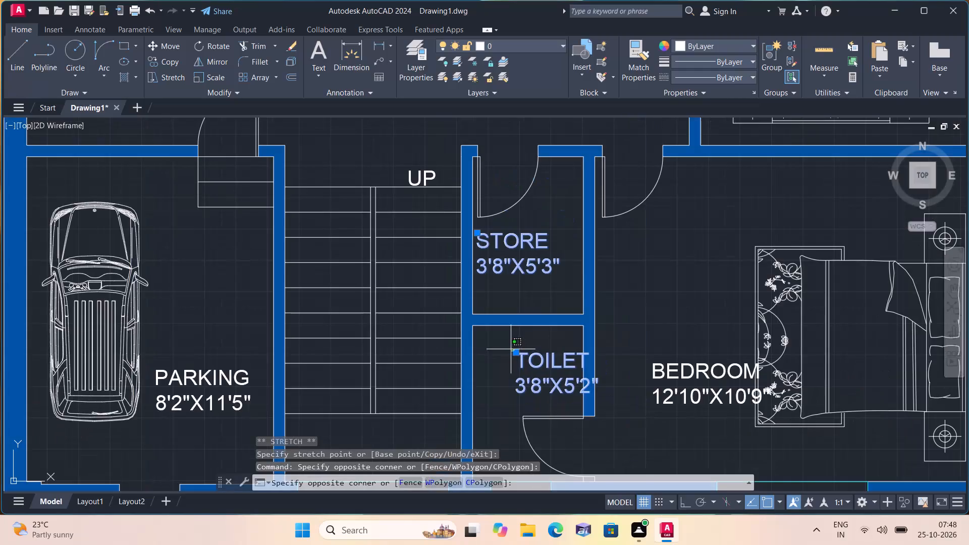
Move the TOILET 3'8"X5'2" label up and left so it sits inside the toilet room, clear of the walls.
left_click(517, 356)
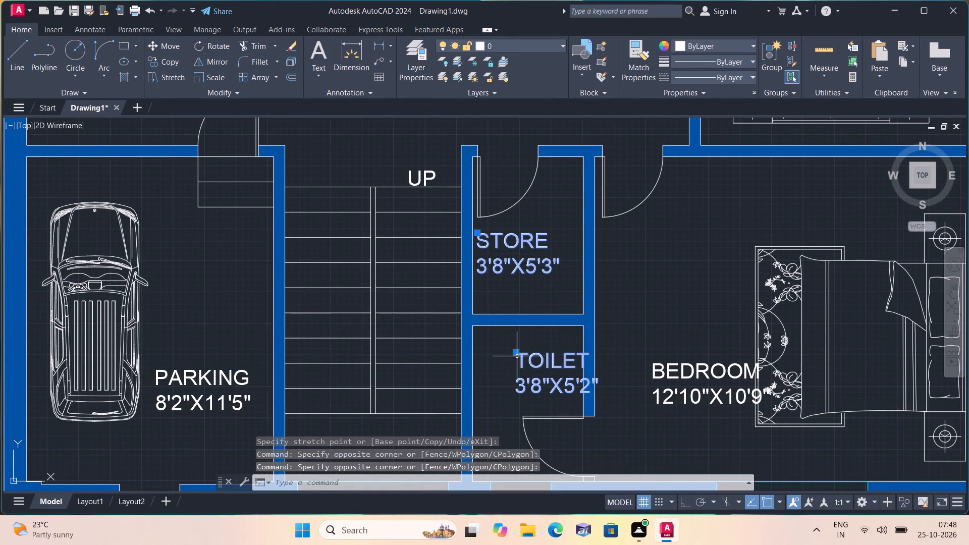
left_click(517, 354)
scroll(517, 354, "down", 1)
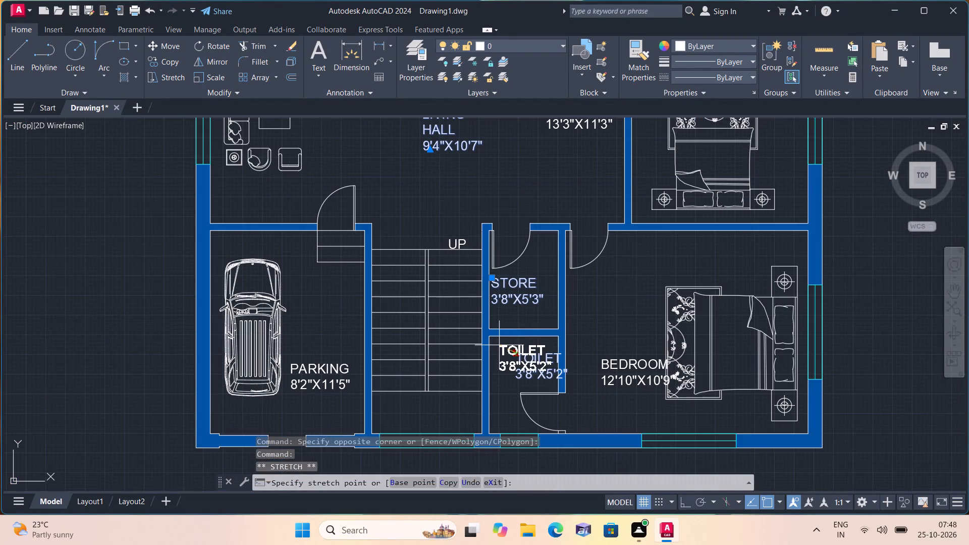
scroll(492, 344, "up", 2)
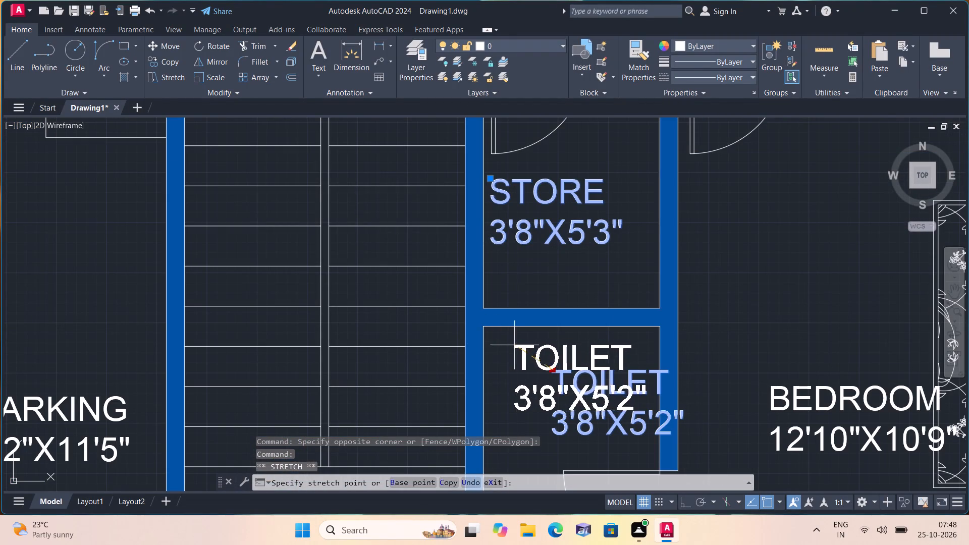
left_click(526, 346)
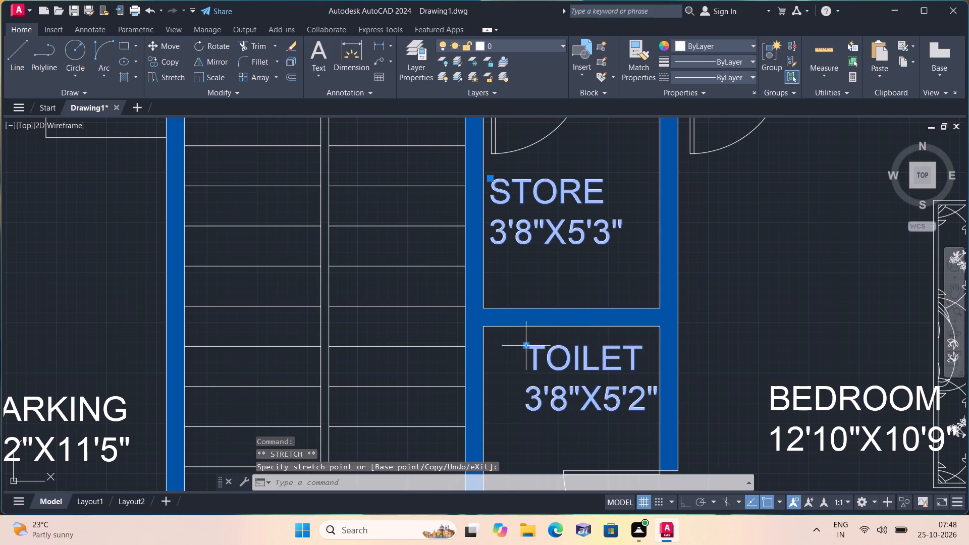
Move the BEDROOM 12'10"X10'9" label up and left, clear of the rug and bed, and clear the label selection.
scroll(542, 350, "down", 2)
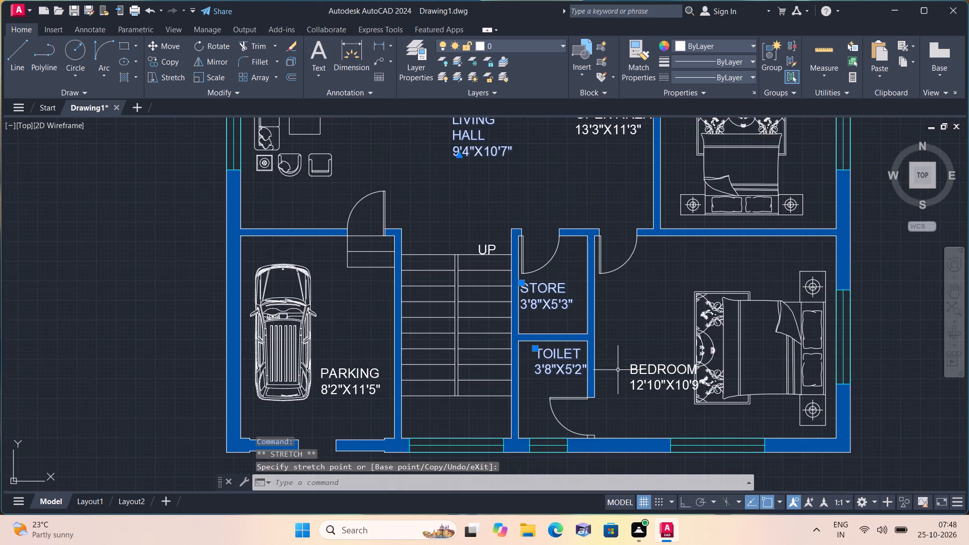
scroll(667, 386, "up", 1)
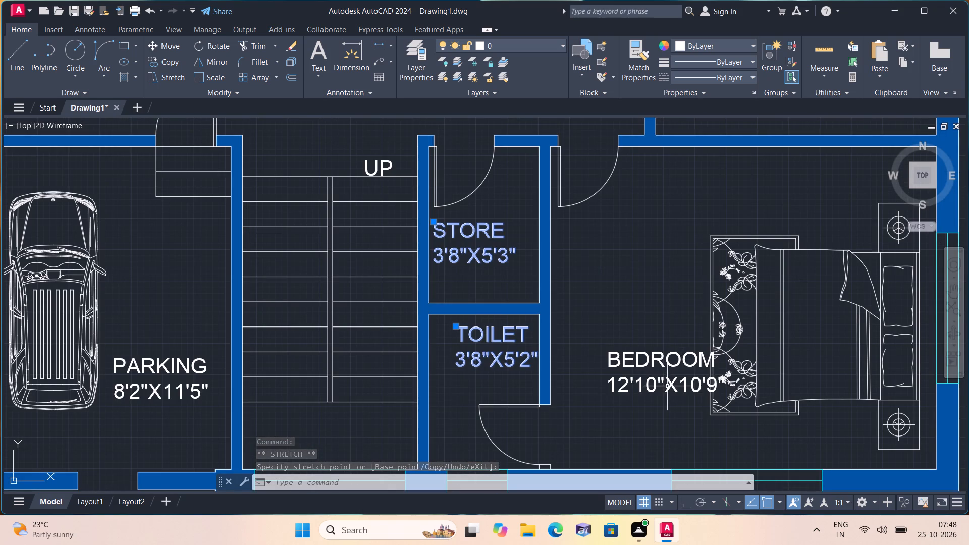
left_click(655, 361)
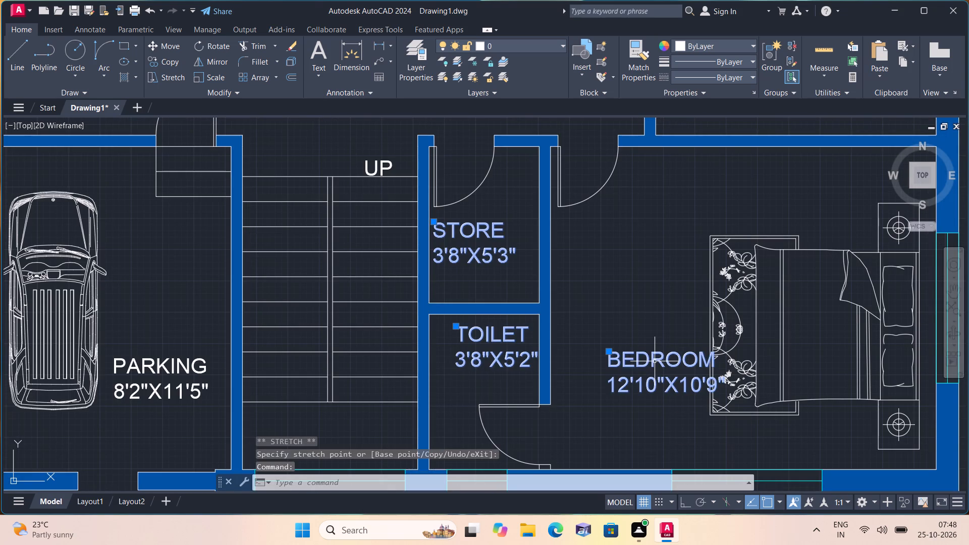
left_click(607, 354)
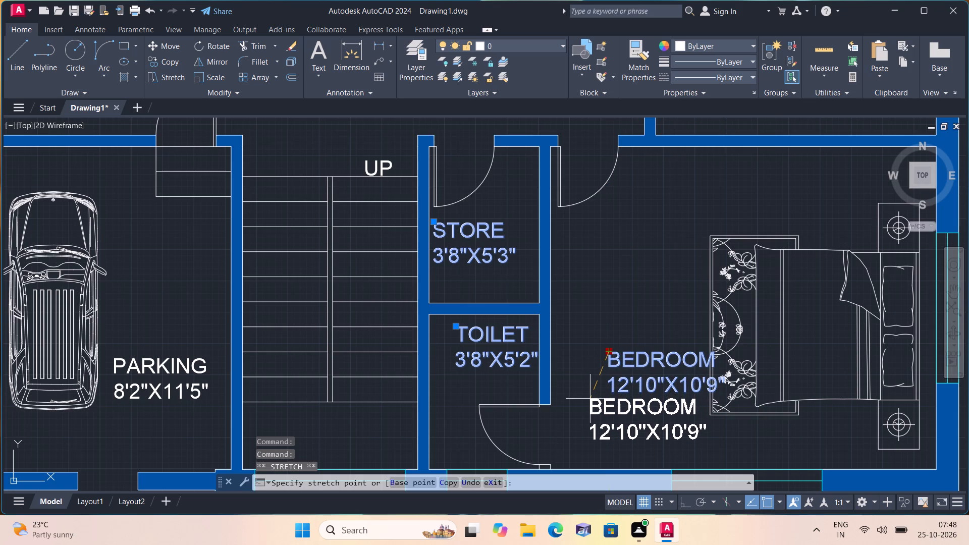
scroll(589, 395, "down", 1)
left_click(576, 318)
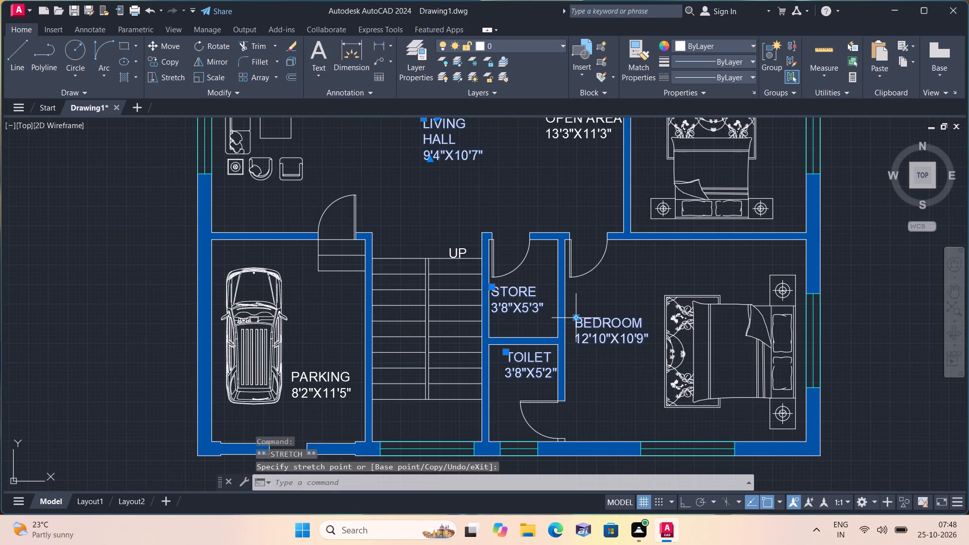
middle_click_drag(591, 312, 559, 368)
scroll(559, 368, "down", 1)
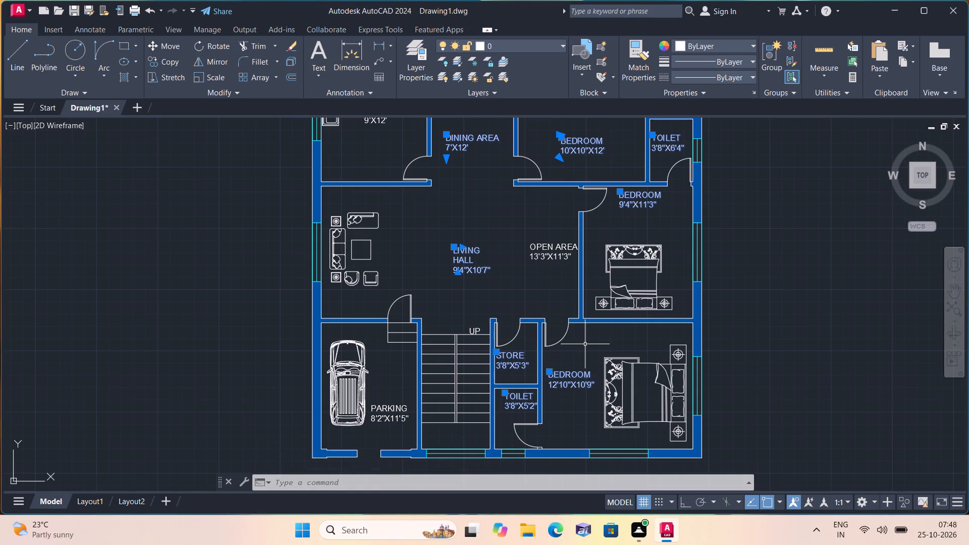
key("Escape")
Add the multiline text W just outside the kitchen's upper window.
type("mt")
key("space")
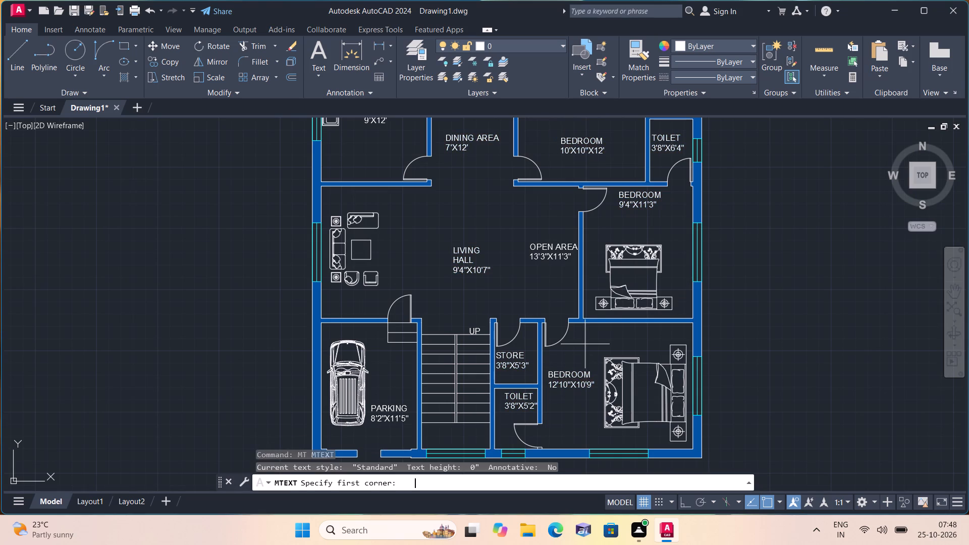
middle_click_drag(528, 282, 565, 433)
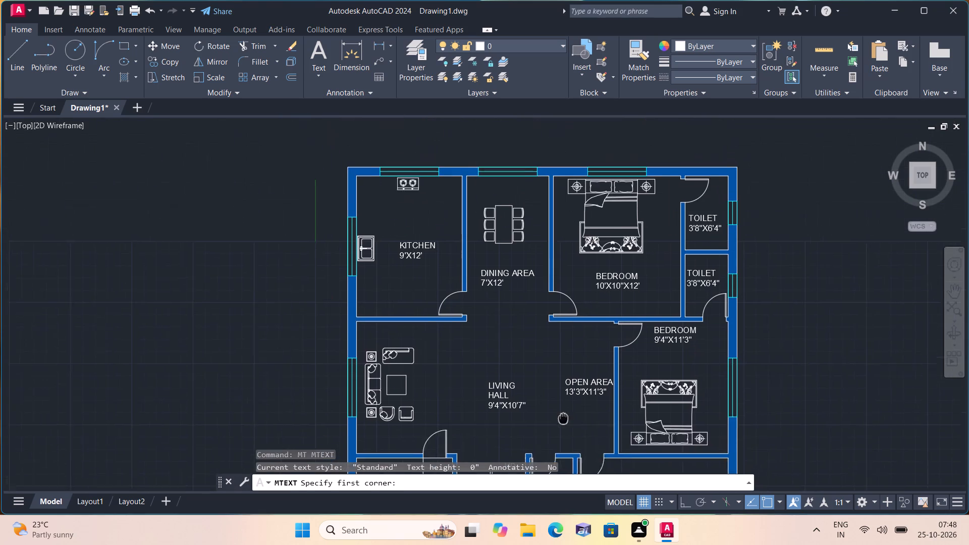
middle_click_drag(565, 433, 566, 444)
scroll(414, 173, "up", 3)
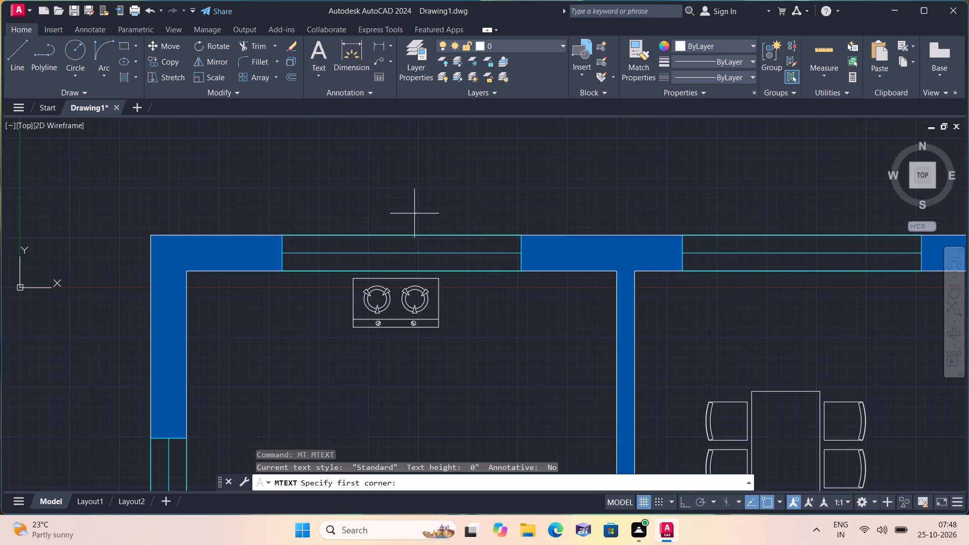
double_click(402, 215)
left_click(402, 215)
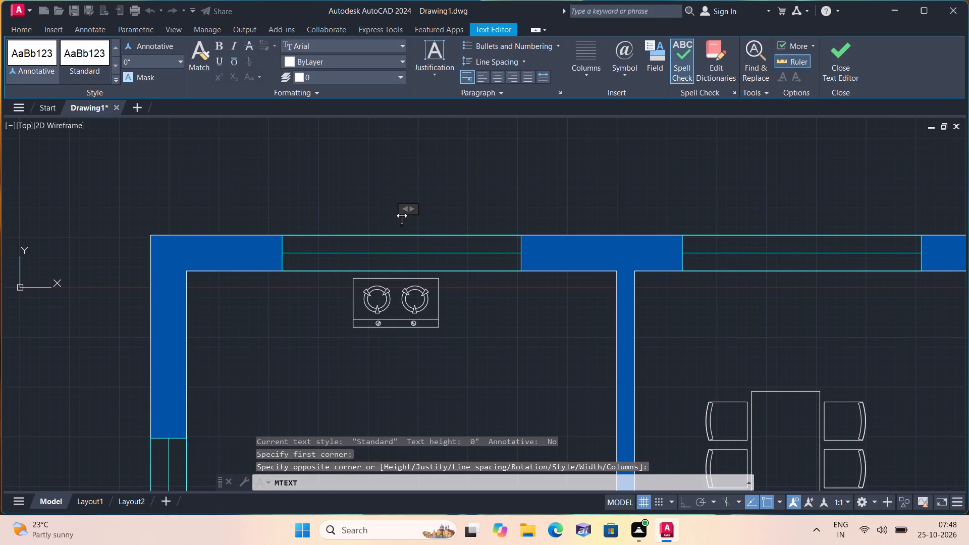
key("w")
left_click(462, 215)
Add the multiline text W just outside the dining area's upper window.
middle_click_drag(672, 263, 689, 261)
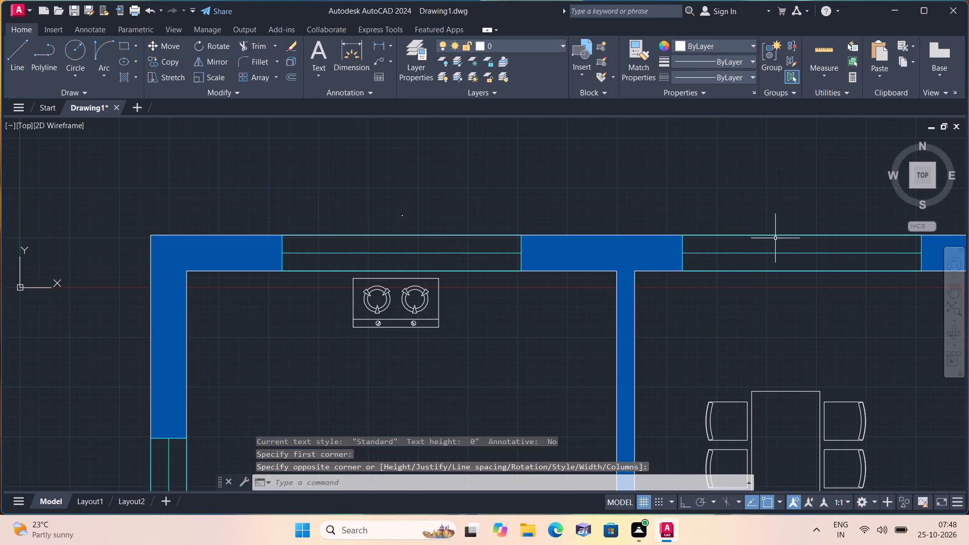
middle_click_drag(689, 261, 550, 280)
scroll(652, 265, "down", 1)
scroll(546, 280, "down", 1)
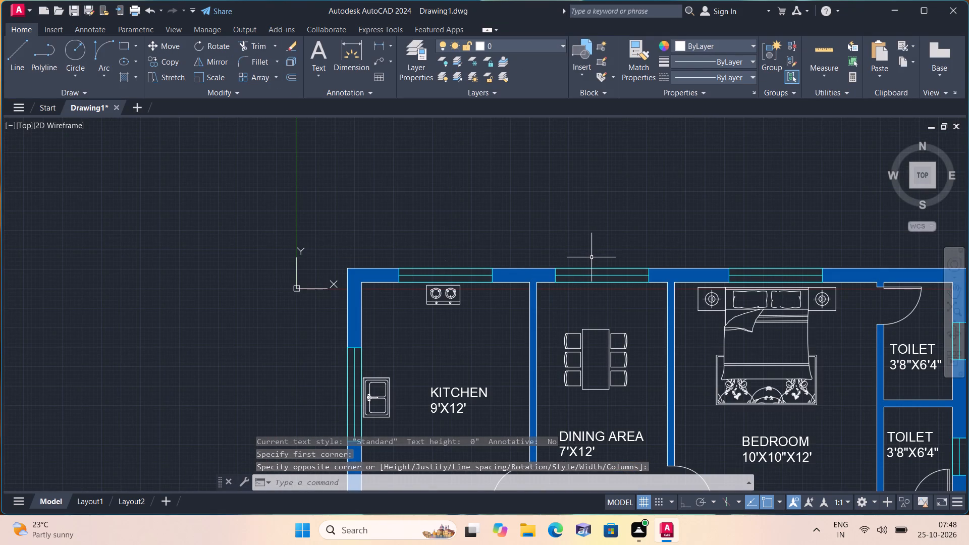
key("space")
triple_click(591, 257)
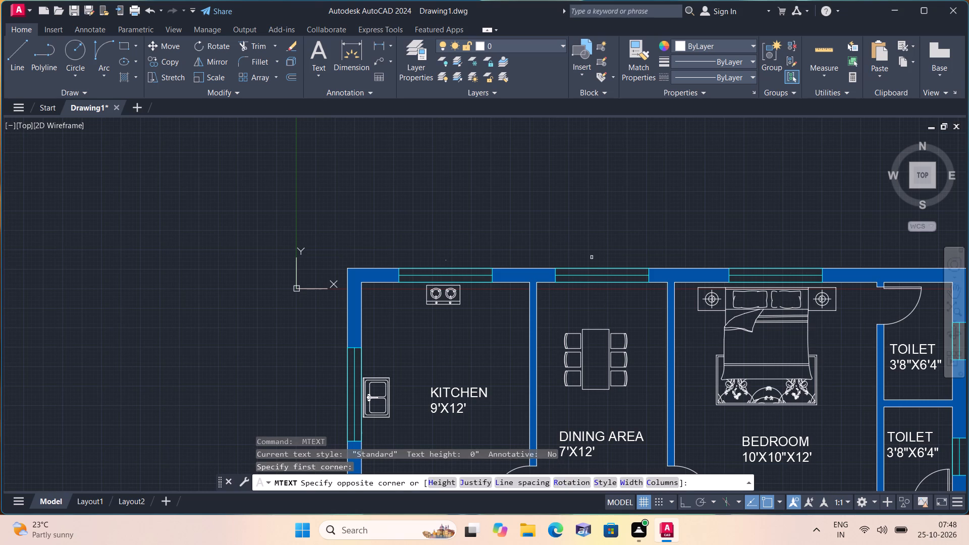
left_click(591, 257)
key("w")
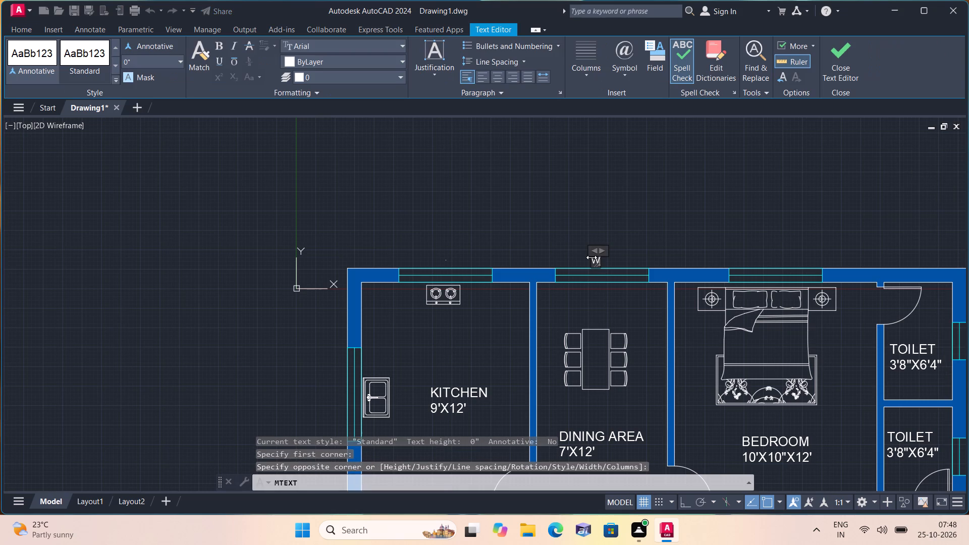
left_click(555, 232)
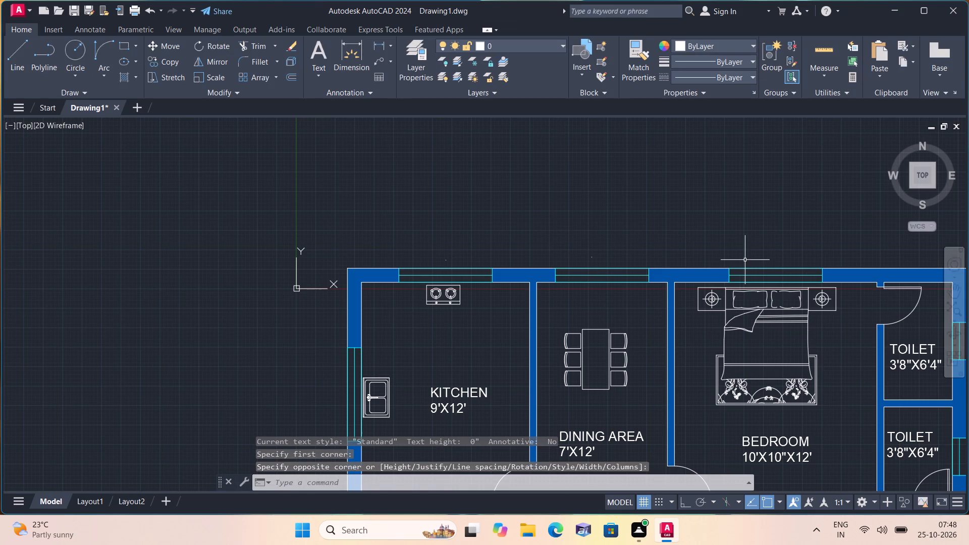
Add the multiline text W just outside the upper window of the 10'X10"X12' bedroom.
key("space")
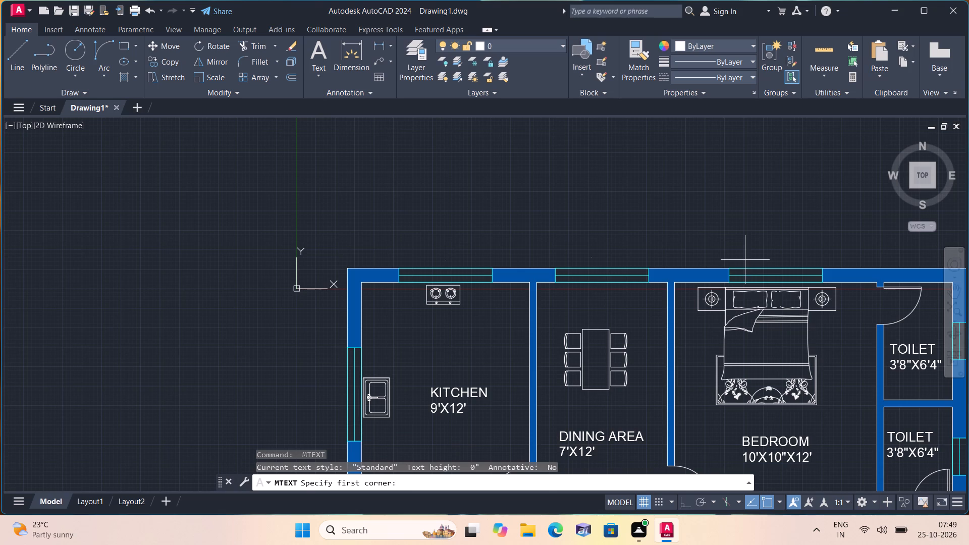
triple_click(745, 260)
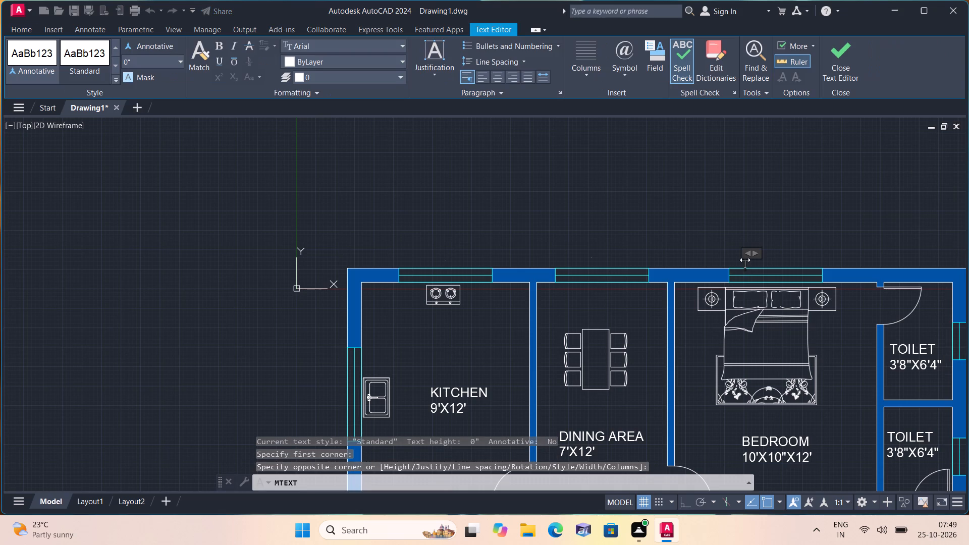
key("w")
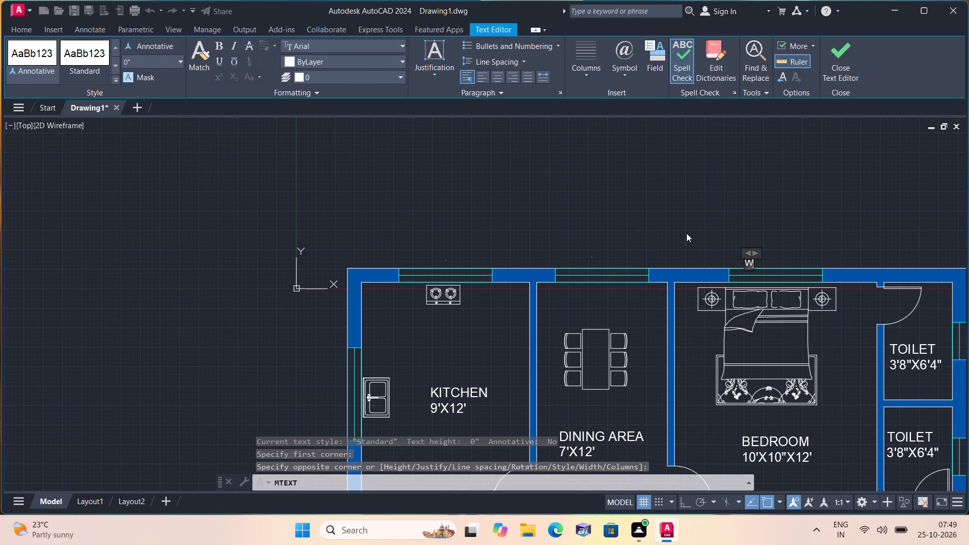
left_click(686, 233)
Add the multiline text V just outside the window of the upper 3'8"X6'4" toilet.
scroll(832, 345, "down", 1)
middle_click_drag(832, 345, 686, 307)
scroll(689, 307, "down", 1)
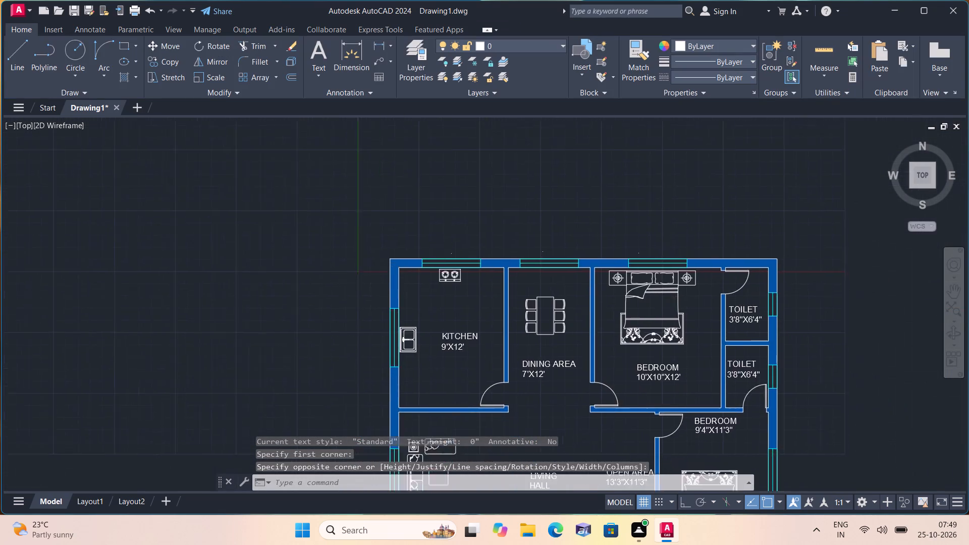
scroll(732, 308, "up", 2)
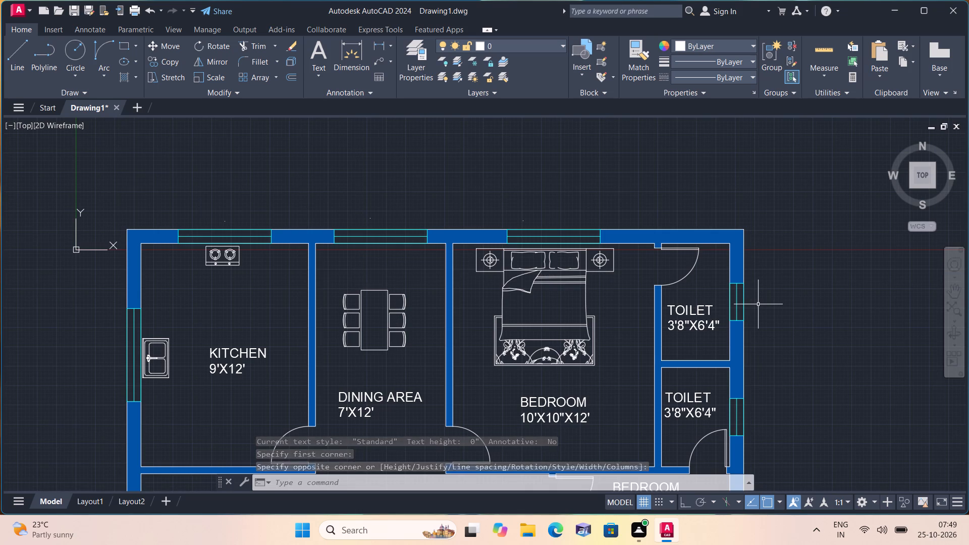
key("space")
triple_click(756, 304)
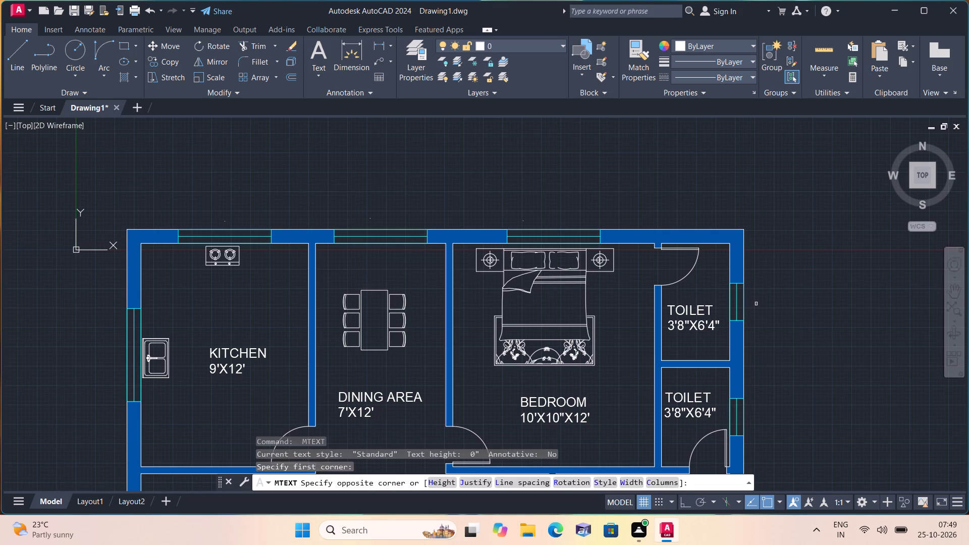
key("v")
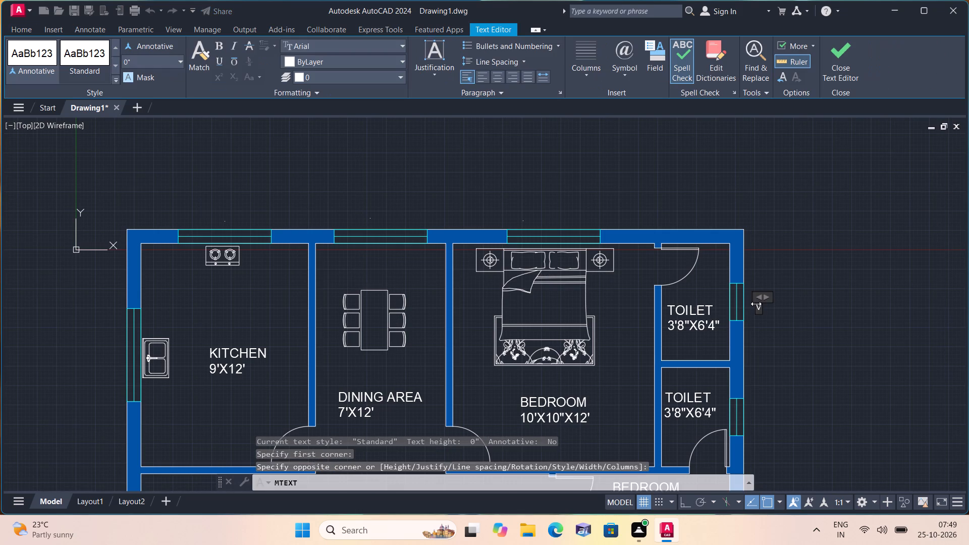
left_click(792, 357)
Add the multiline text V just outside the window of the lower 3'8"X6'4" toilet.
middle_click_drag(742, 417, 741, 417)
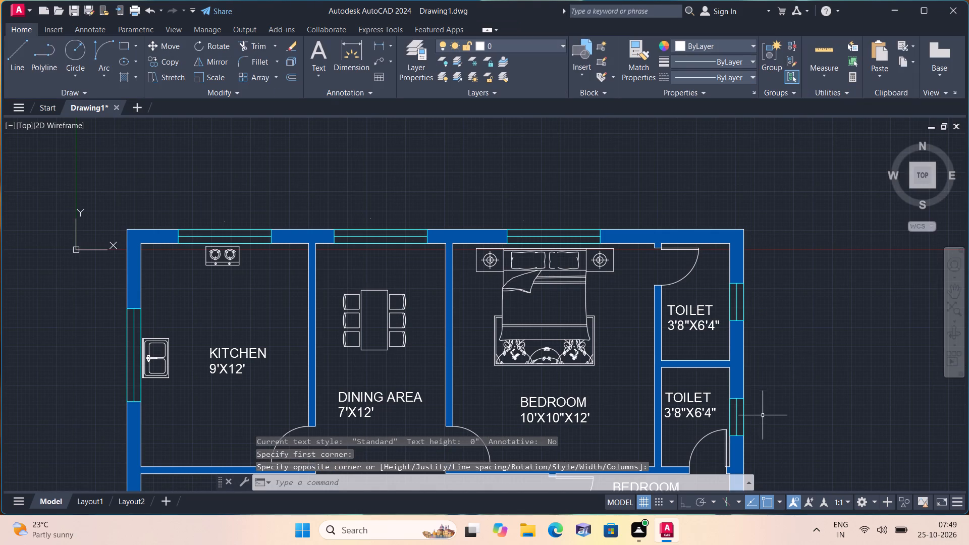
middle_click_drag(741, 417, 694, 302)
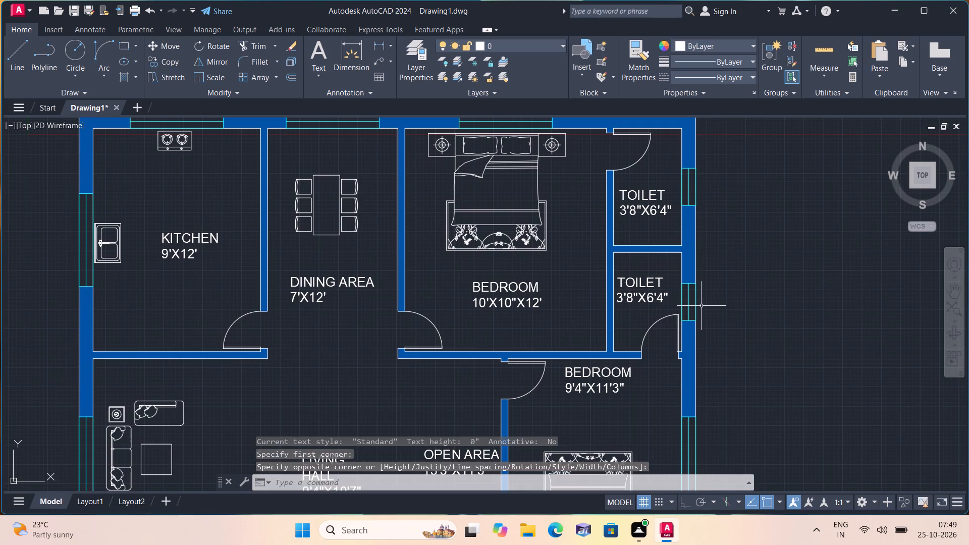
key("space")
scroll(702, 306, "up", 3)
triple_click(698, 301)
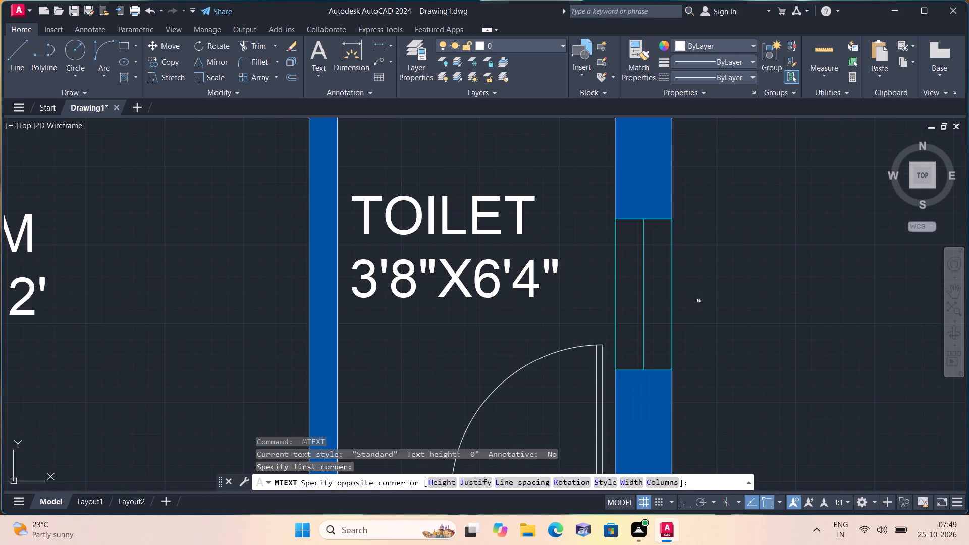
left_click(698, 301)
key("v")
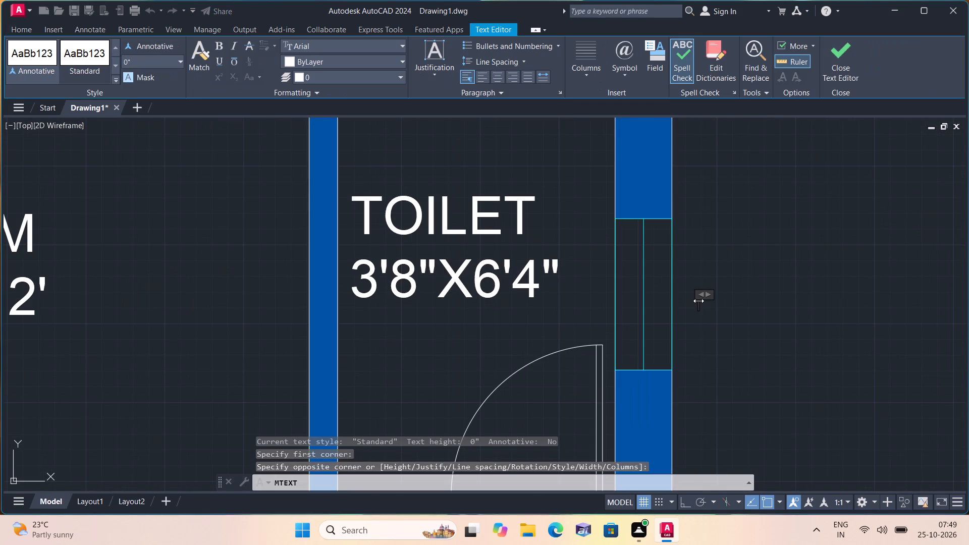
left_click(703, 360)
Add the multiline text W just outside the window of the 9'4"X11'3" bedroom.
scroll(702, 360, "down", 1)
middle_click_drag(701, 358, 694, 311)
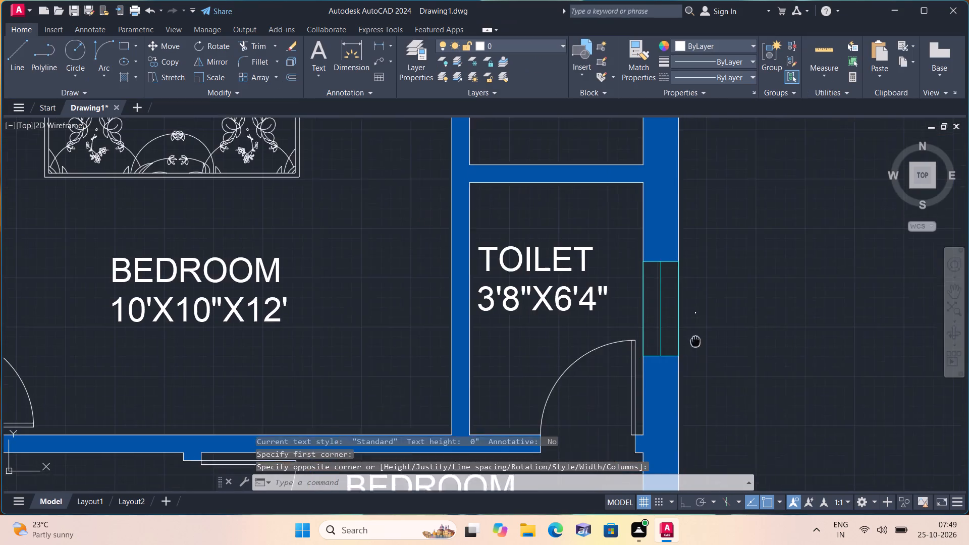
middle_click_drag(694, 311, 693, 195)
scroll(662, 315, "down", 2)
middle_click_drag(677, 410, 630, 230)
scroll(638, 252, "down", 1)
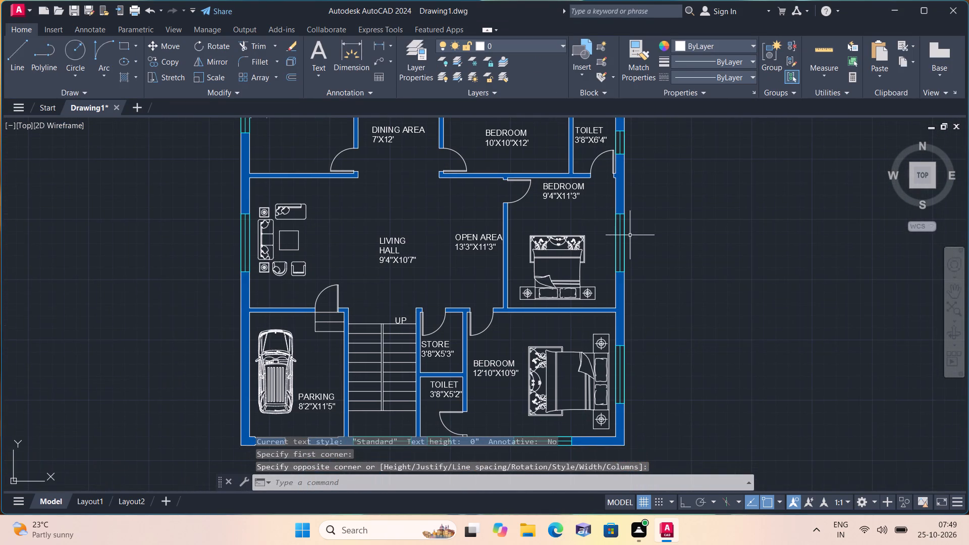
right_click(631, 246)
key("space")
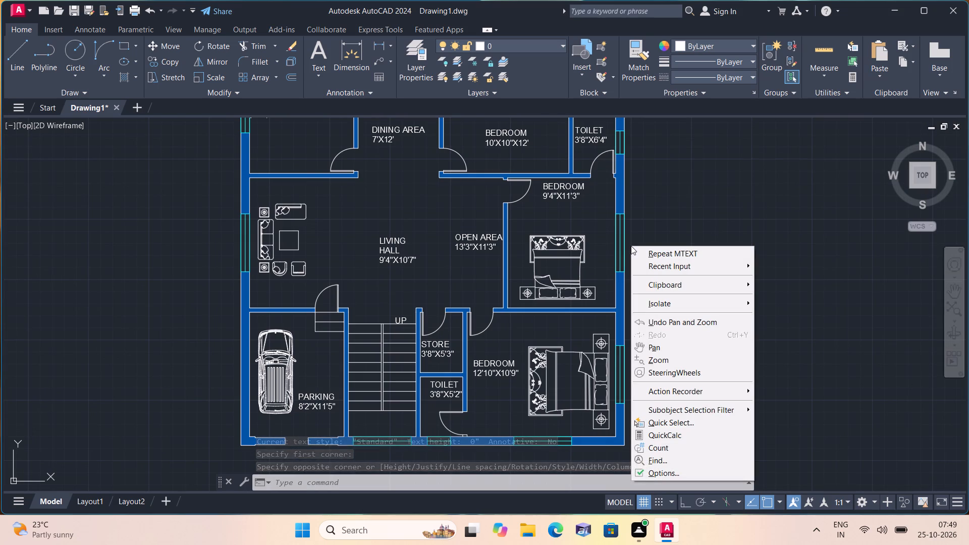
left_click(688, 213)
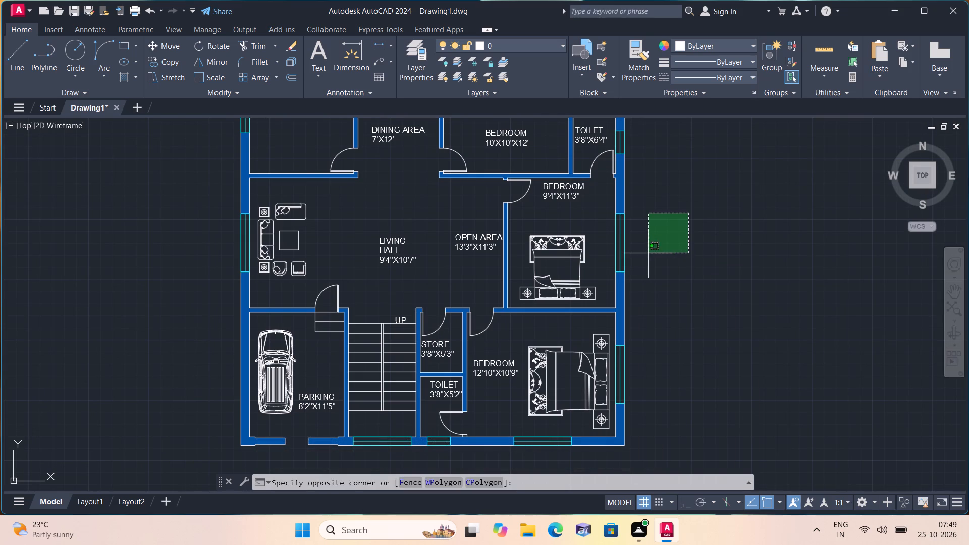
left_click(649, 253)
key("space")
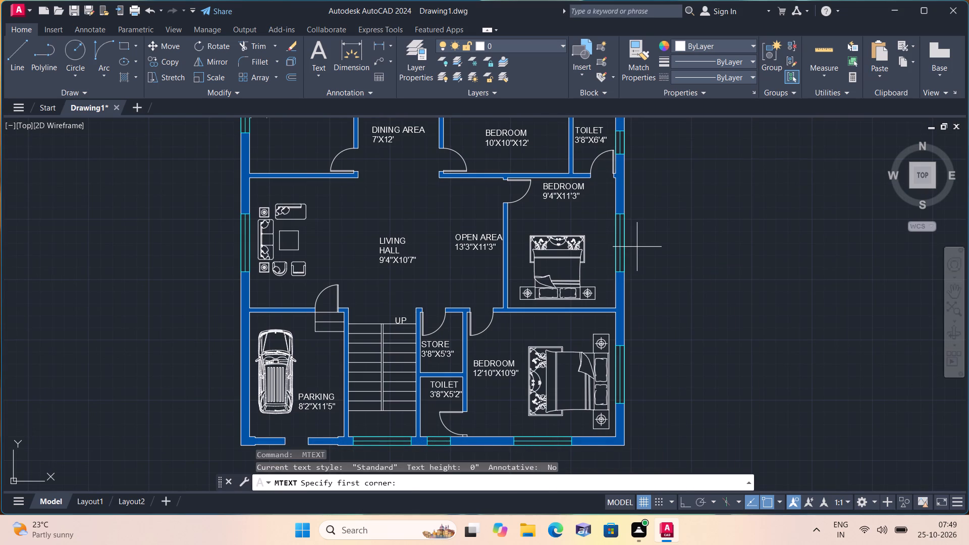
triple_click(633, 246)
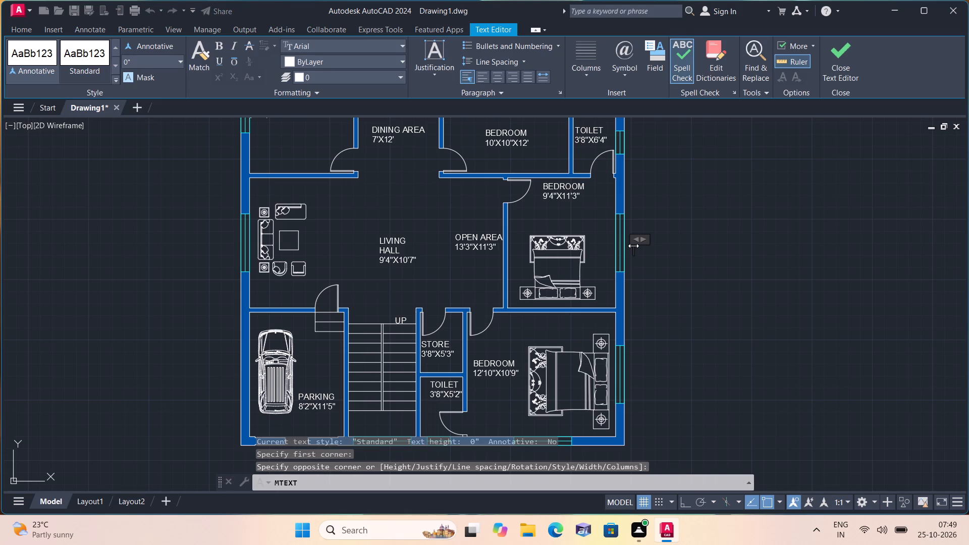
key("w")
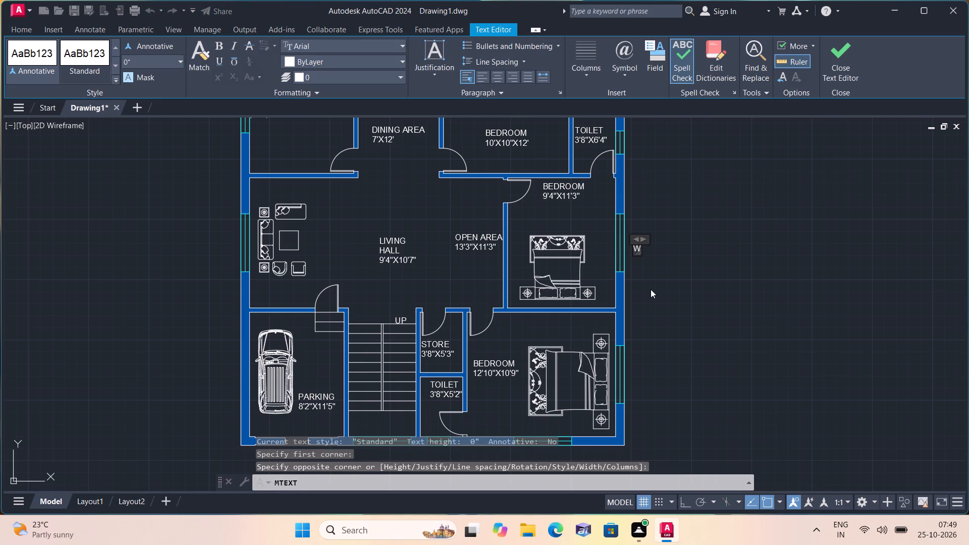
left_click(655, 298)
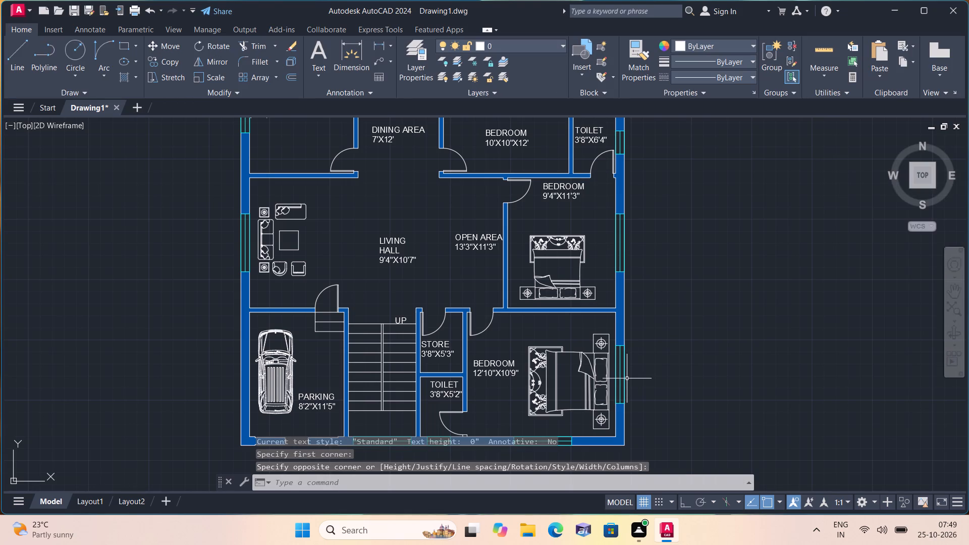
Add the multiline text W just outside the 12'10"X10'9" bedroom's window on the headboard side of the bed.
left_click(629, 368)
key("space")
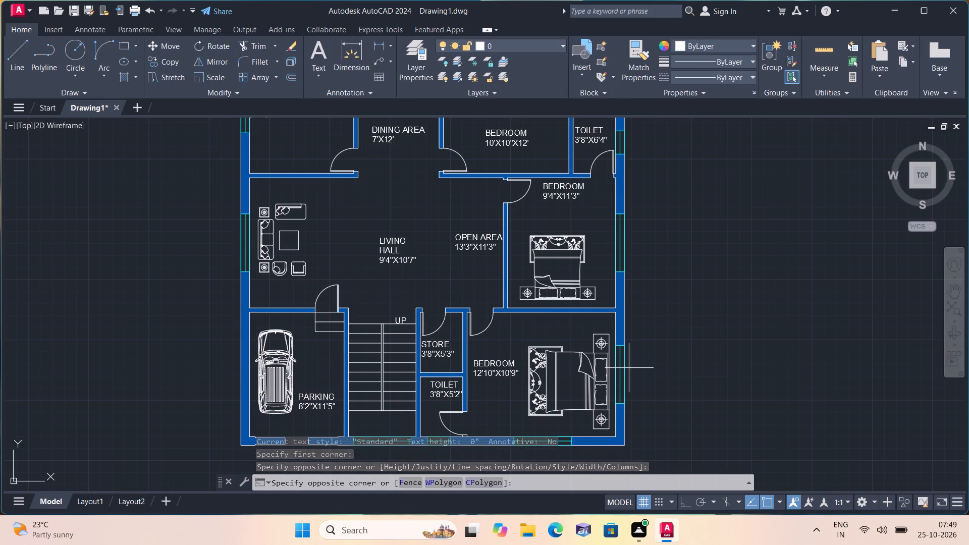
scroll(629, 368, "up", 2)
triple_click(629, 368)
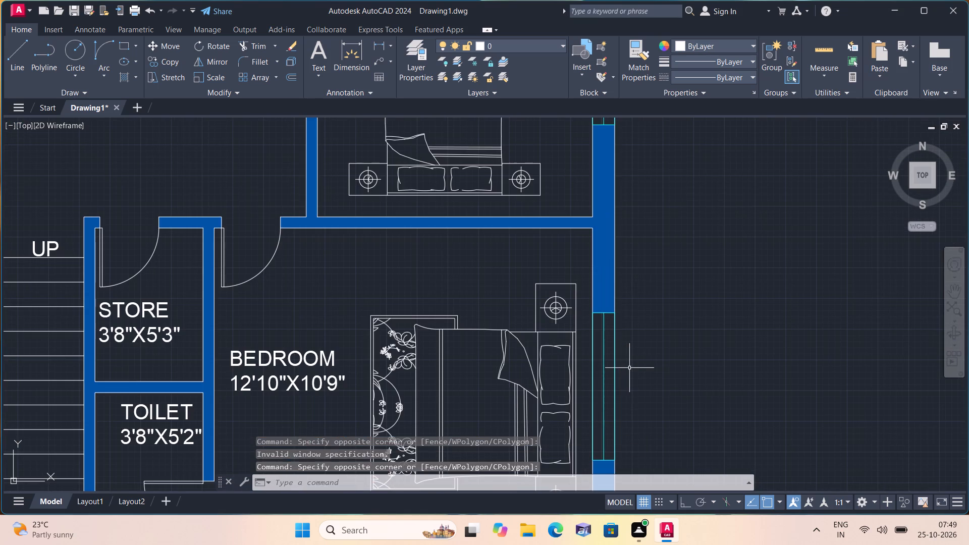
left_click(629, 368)
left_click(634, 378)
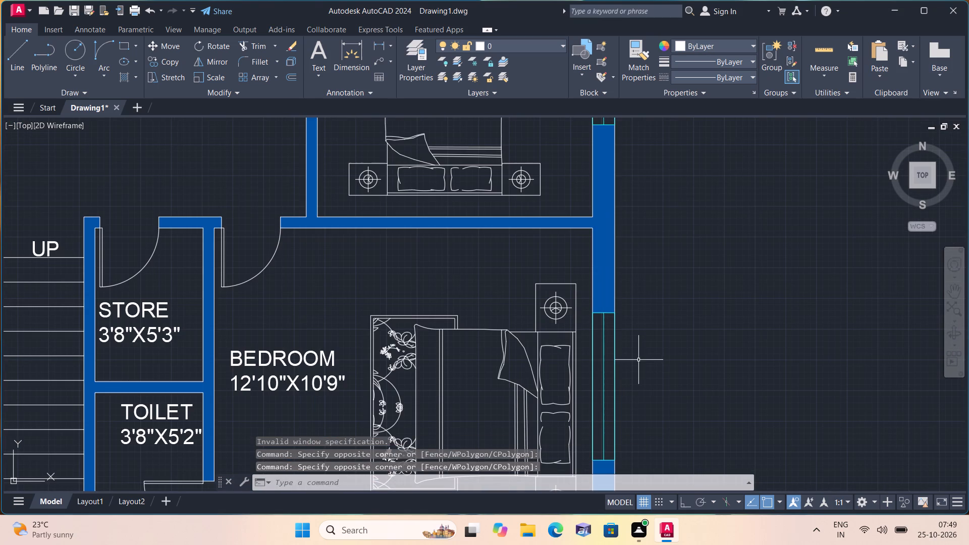
key("space")
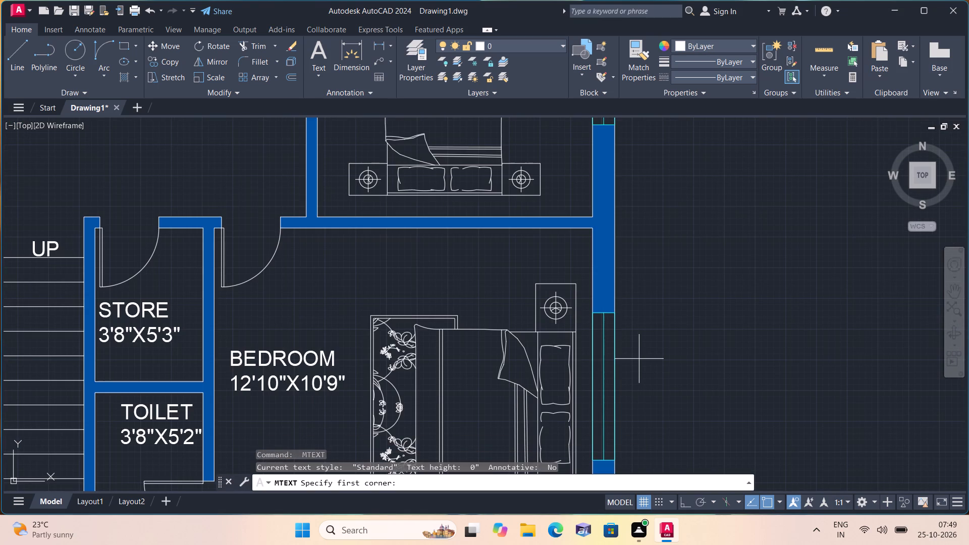
triple_click(626, 385)
left_click(626, 385)
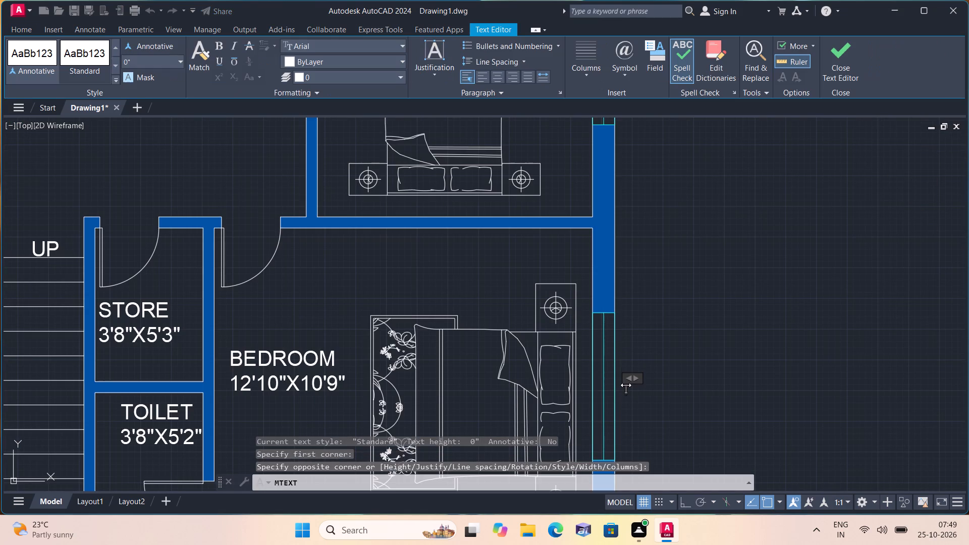
key("w")
left_click(646, 412)
Add the multiline text W just outside the lower-wall window of the 12'10"X10'9" bedroom.
middle_click_drag(646, 412, 667, 230)
scroll(645, 411, "down", 1)
scroll(667, 230, "down", 1)
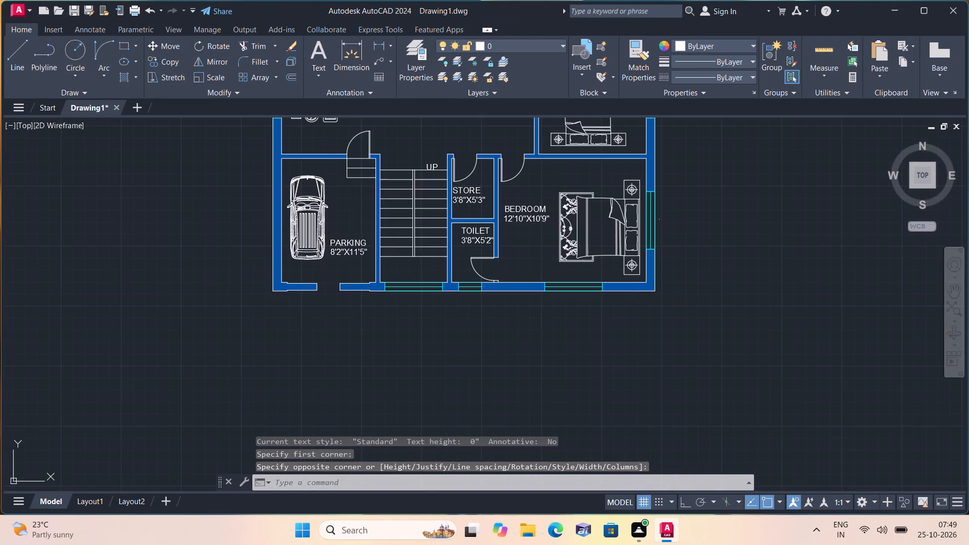
scroll(559, 293, "up", 2)
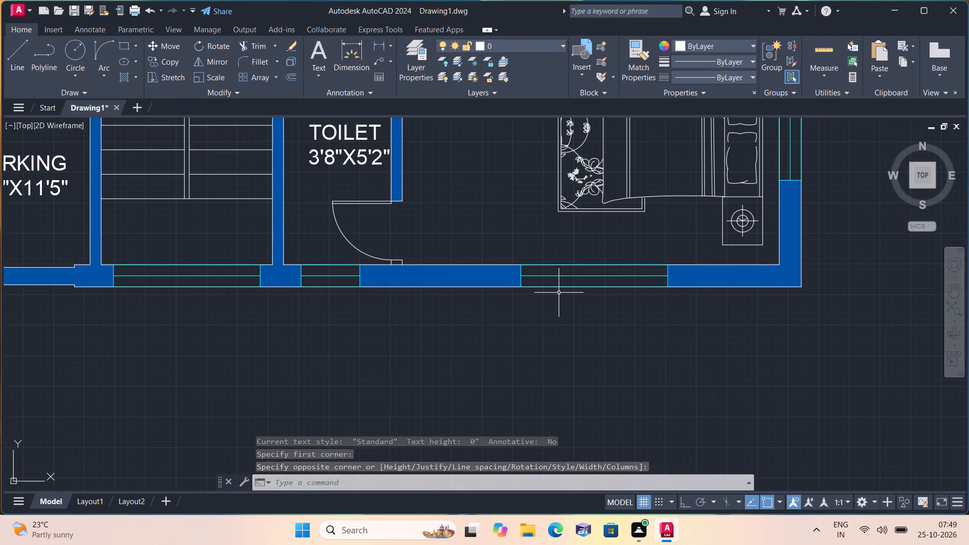
key("space")
scroll(559, 293, "up", 1)
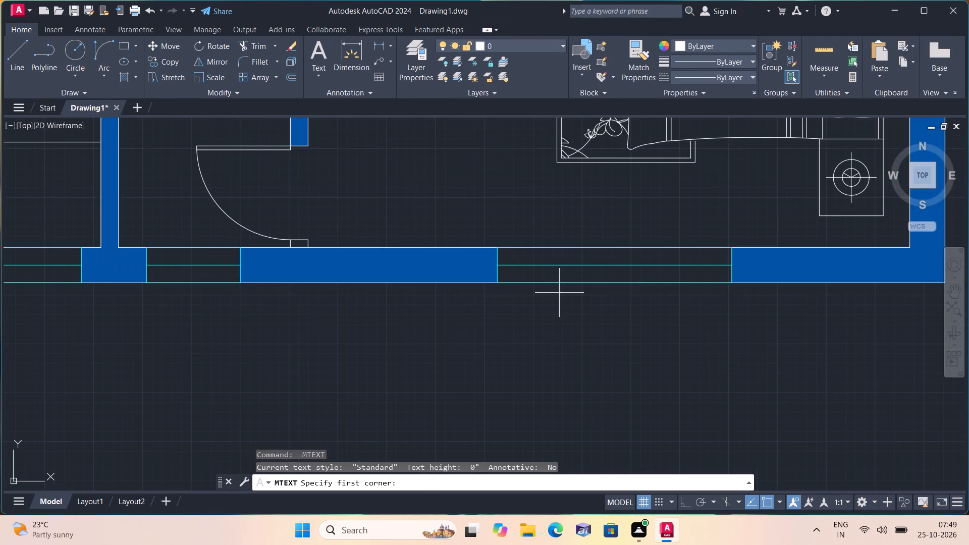
triple_click(578, 309)
left_click(578, 309)
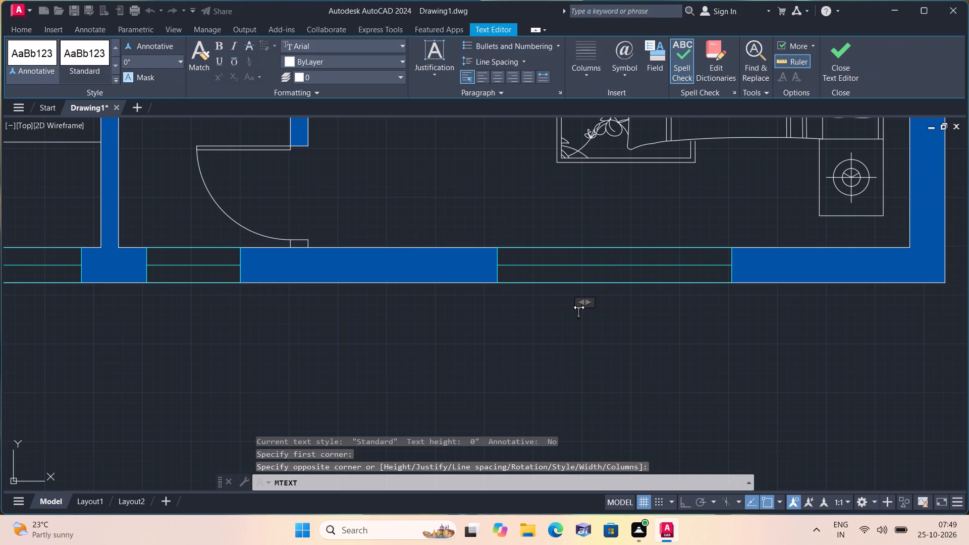
key("w")
left_click(344, 317)
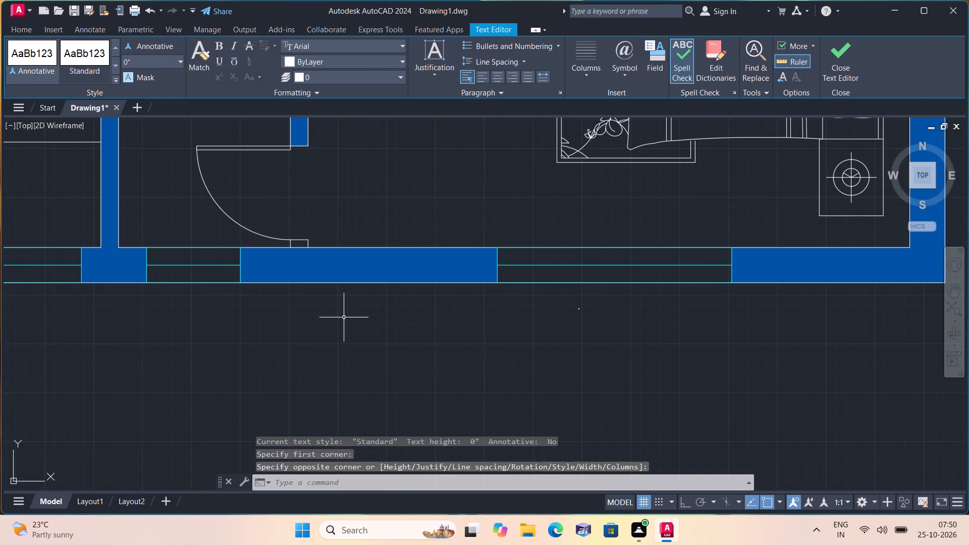
Add the multiline text V just outside the window of the 3'8"X5'2" toilet.
scroll(239, 319, "down", 1)
middle_click_drag(211, 319, 429, 314)
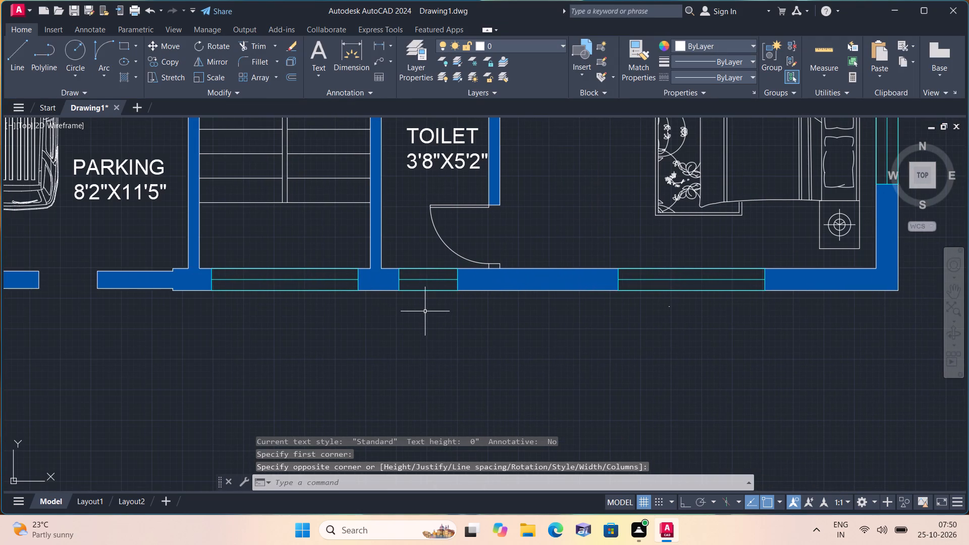
key("space")
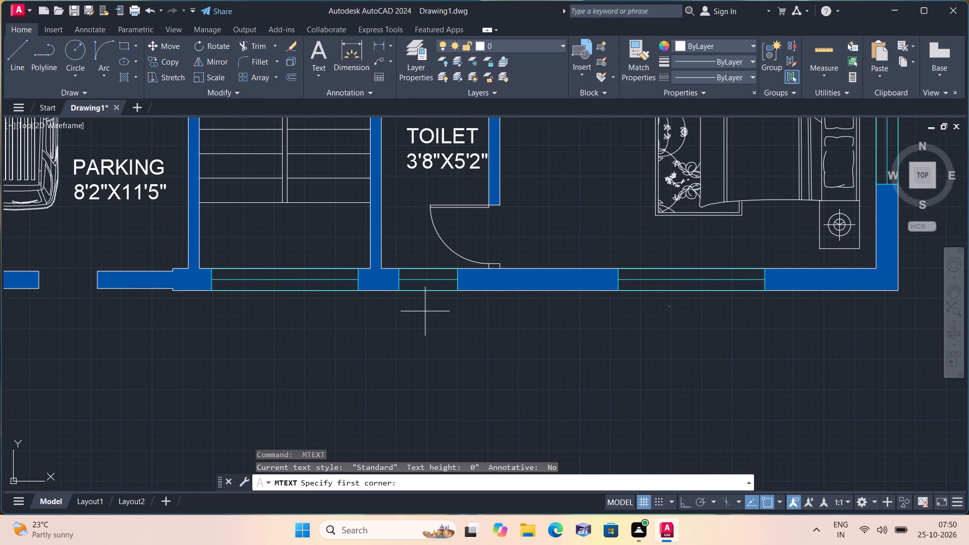
scroll(425, 307, "up", 1)
triple_click(418, 297)
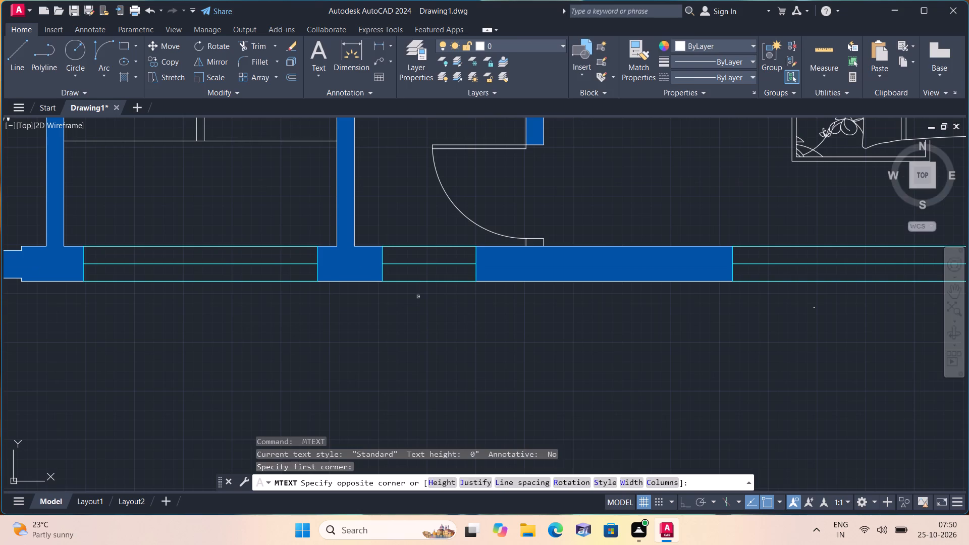
key("v")
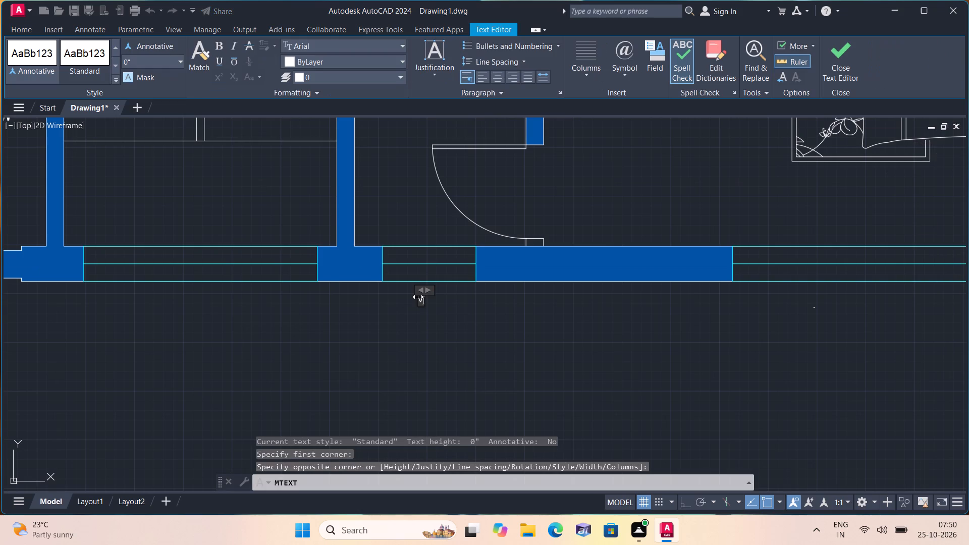
left_click(303, 321)
Add the multiline text W just outside the window below the staircase.
scroll(304, 320, "down", 1)
middle_click_drag(304, 319, 434, 305)
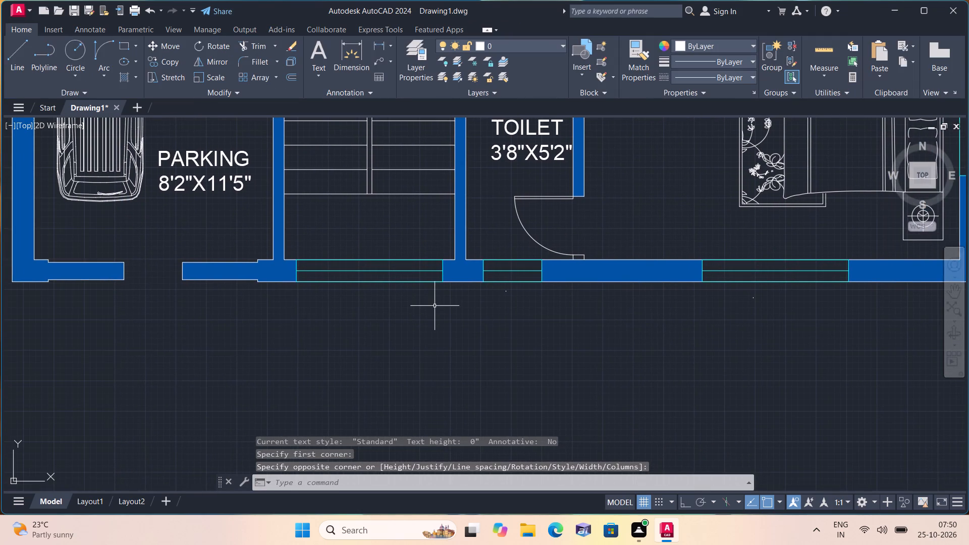
key("space")
triple_click(351, 291)
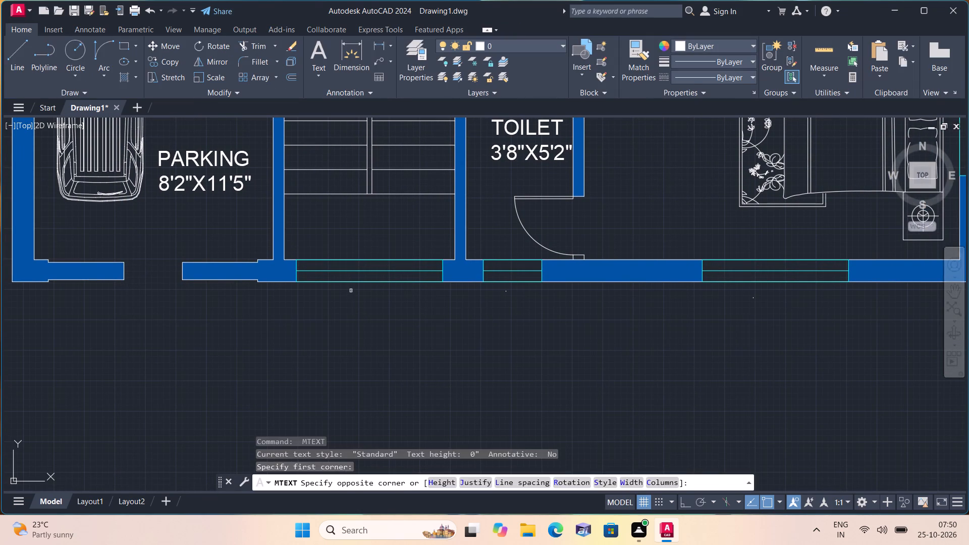
left_click(351, 291)
key("w")
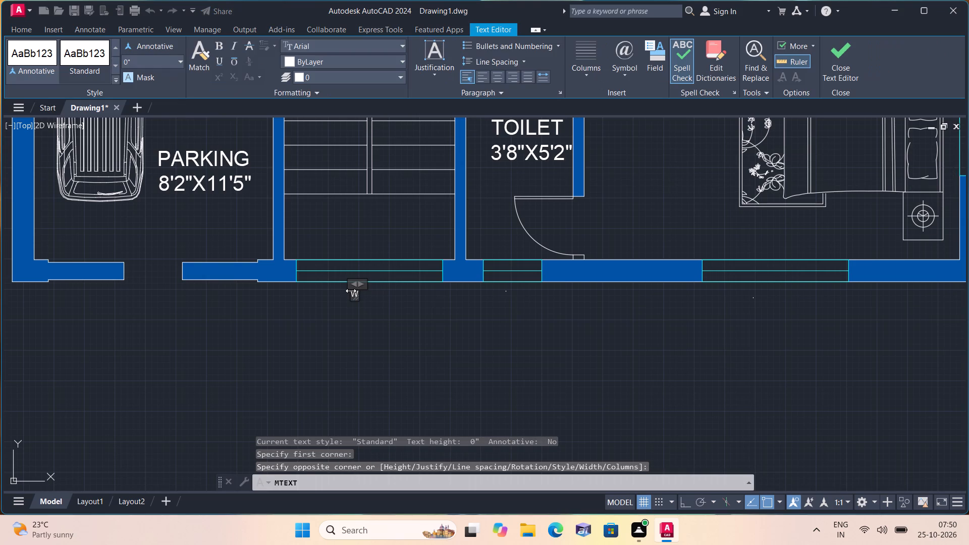
left_click(193, 307)
Add the multiline text MAIN GATE just outside the opening in the parking area's lower wall.
scroll(195, 309, "down", 1)
middle_click_drag(195, 309, 292, 309)
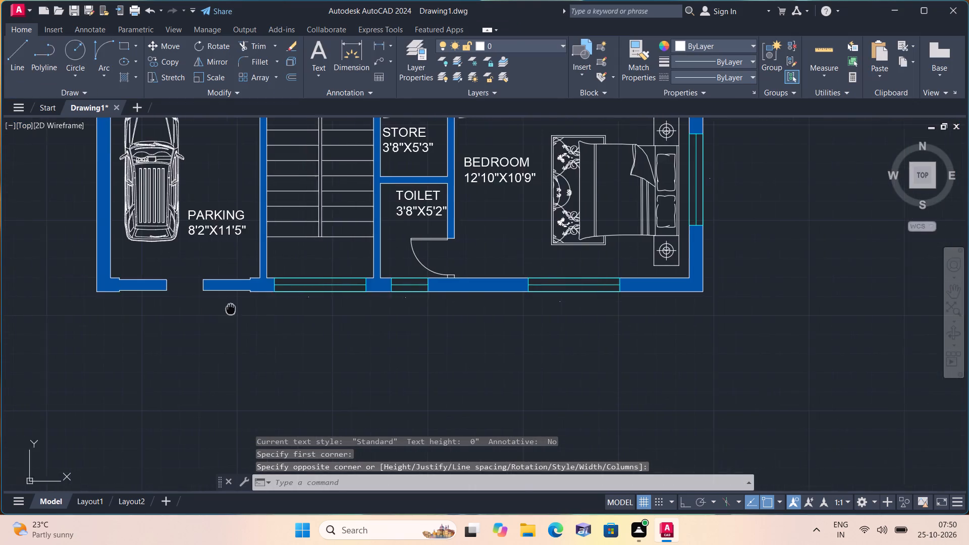
middle_click_drag(292, 309, 462, 292)
scroll(407, 299, "down", 1)
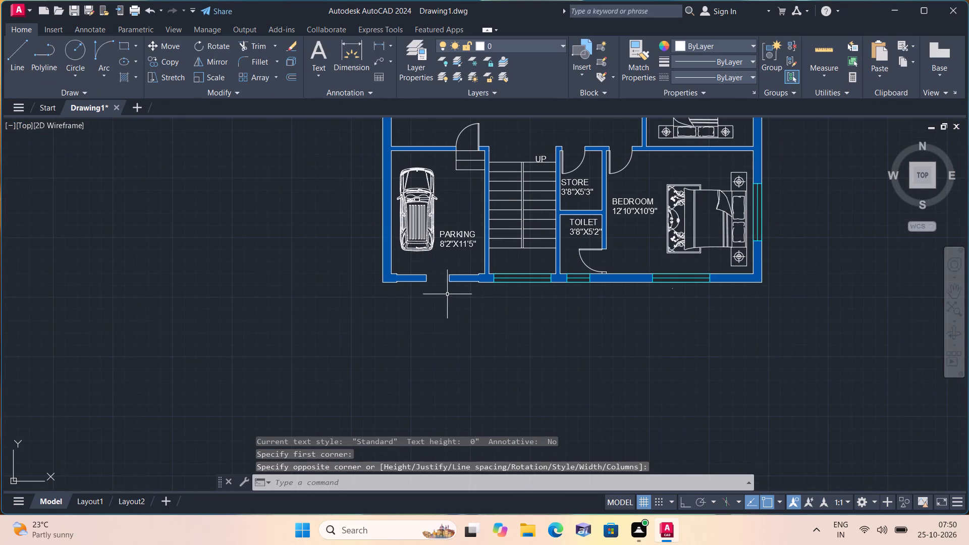
scroll(443, 295, "up", 3)
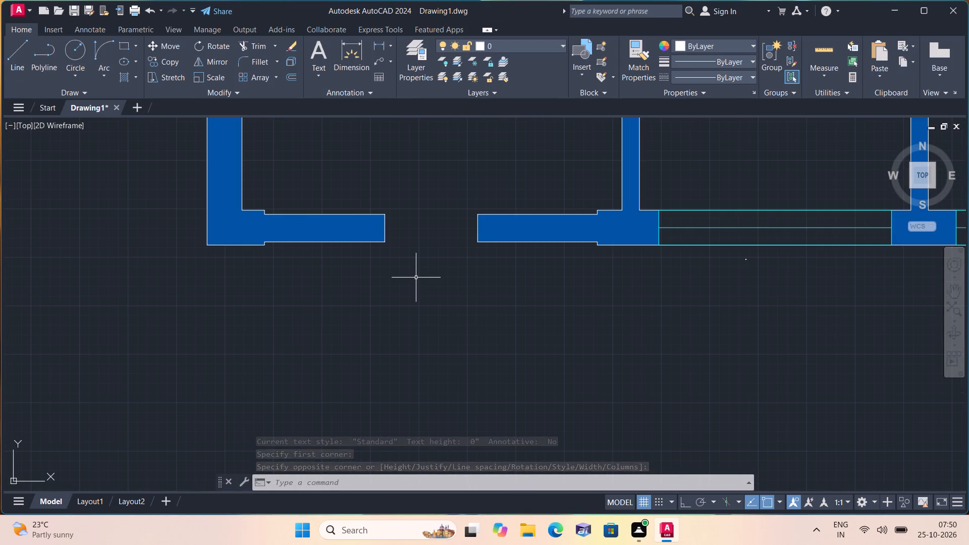
key("space")
triple_click(388, 262)
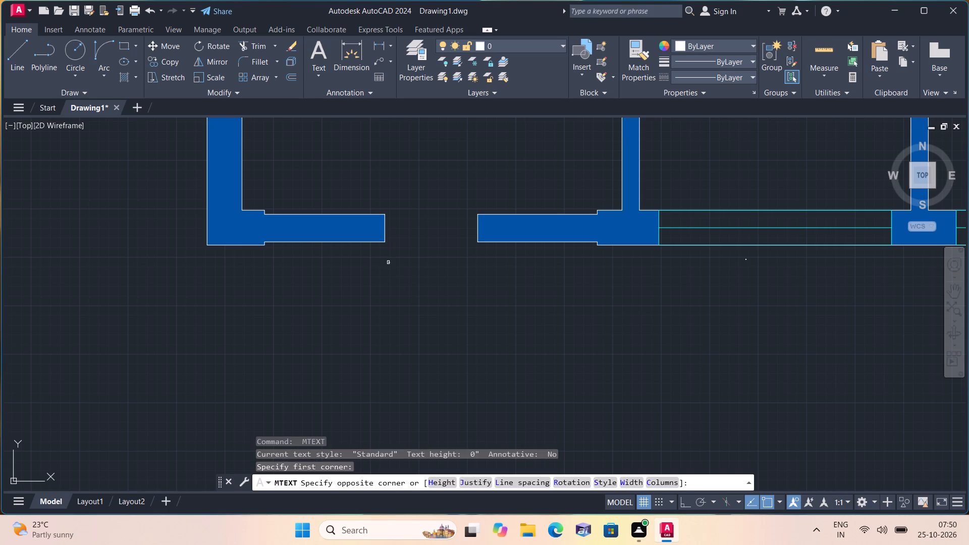
left_click(388, 262)
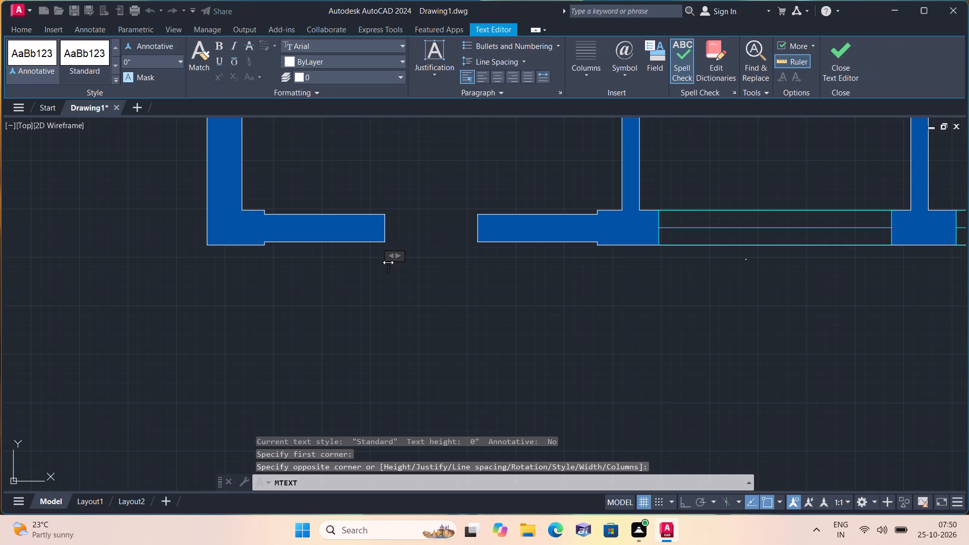
type("MAIN")
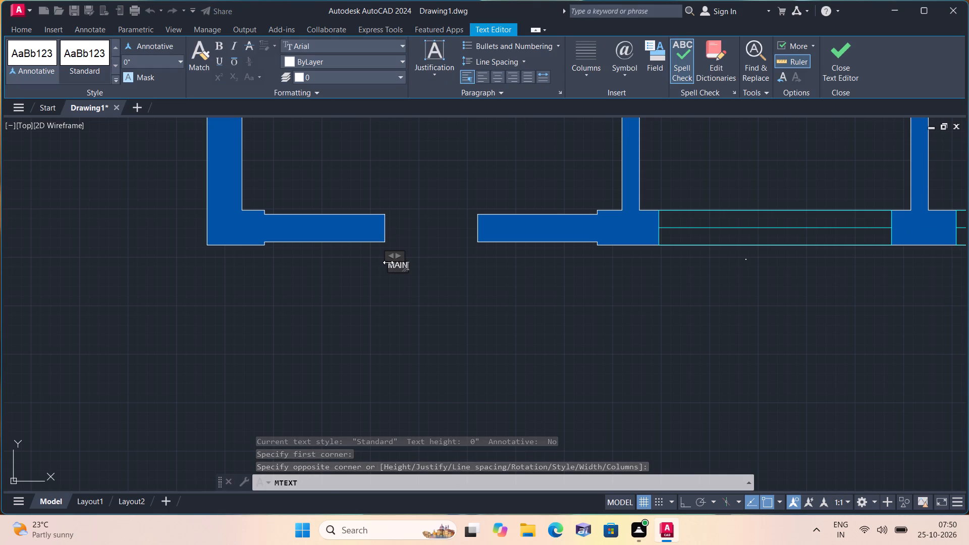
key("space")
type("GATE")
left_click(226, 296)
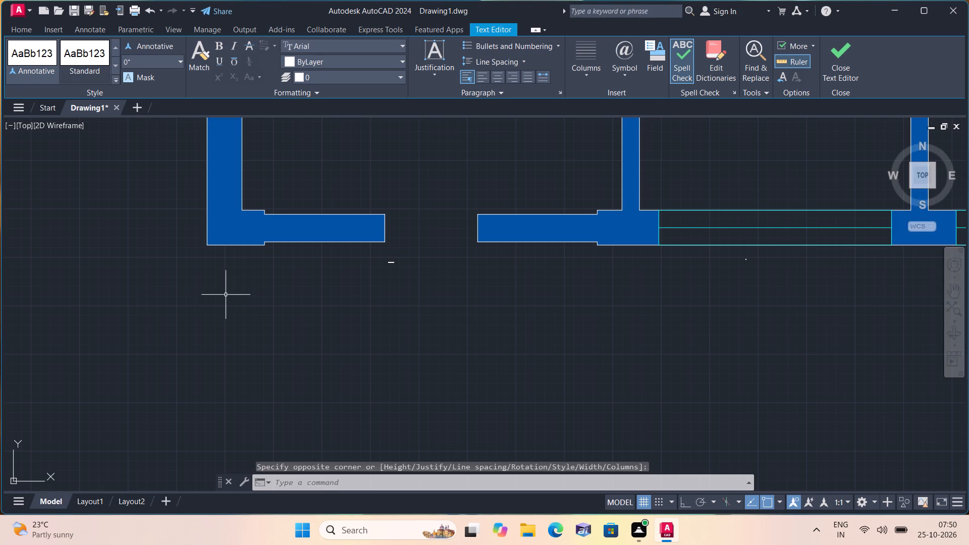
Add the multiline text W just outside the living hall's outer-wall window beside the sofa set.
scroll(231, 270, "down", 3)
middle_click_drag(230, 205, 386, 473)
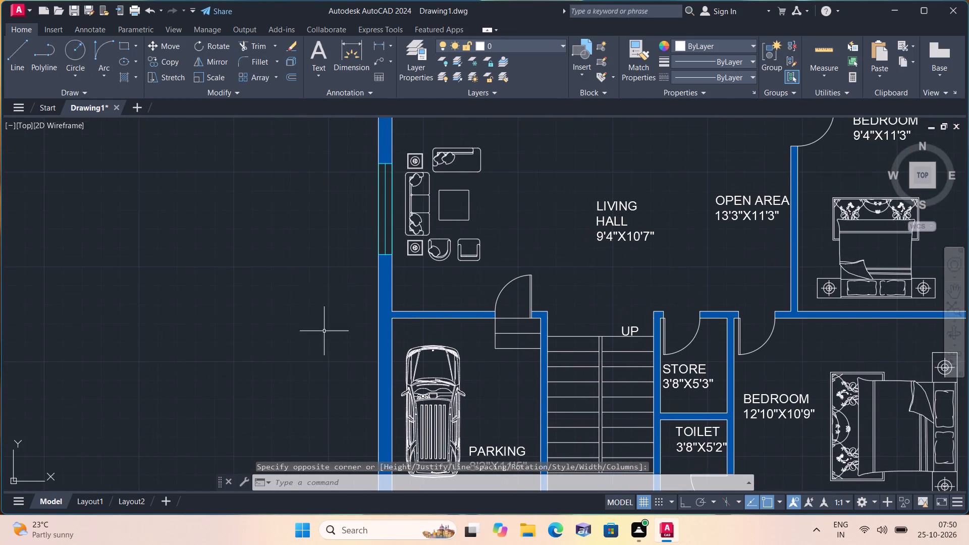
scroll(366, 192, "up", 3)
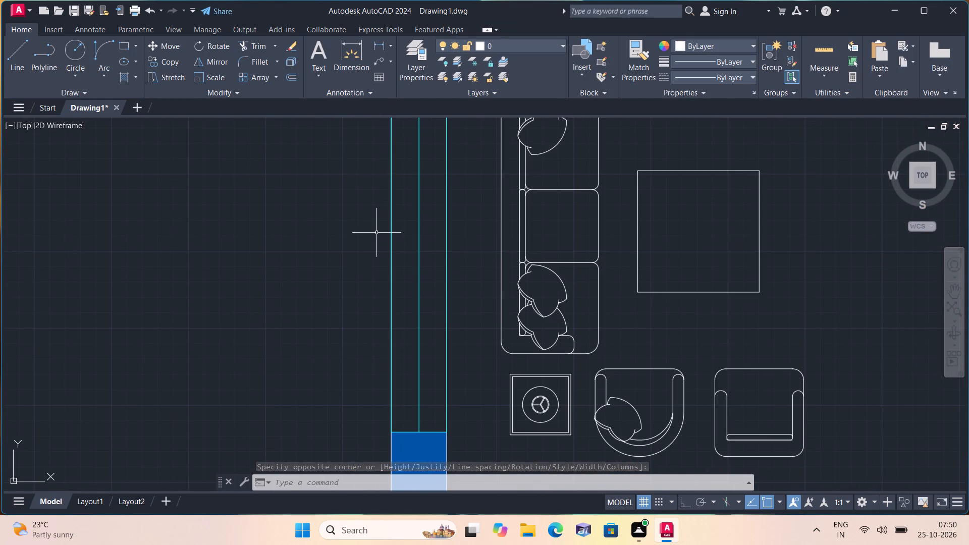
key("space")
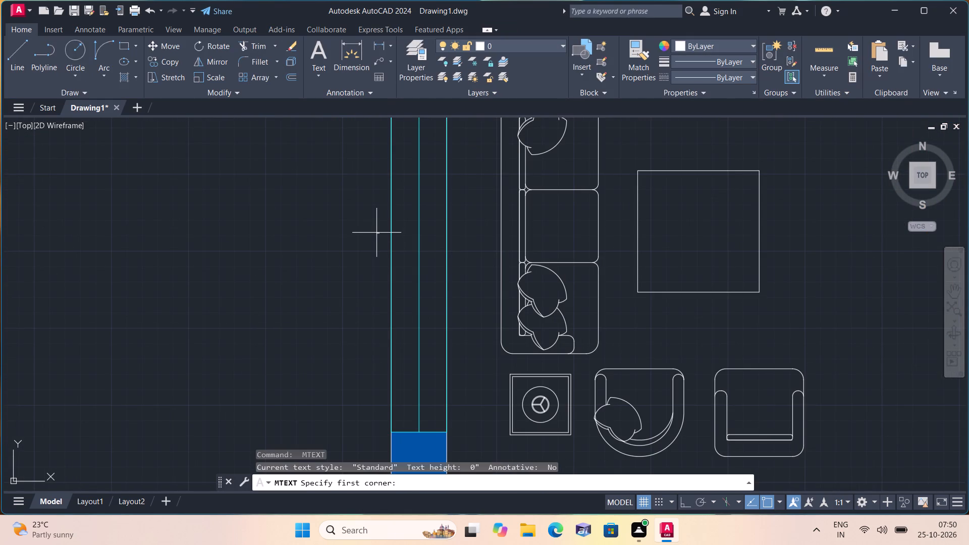
triple_click(376, 233)
left_click(376, 233)
key("w")
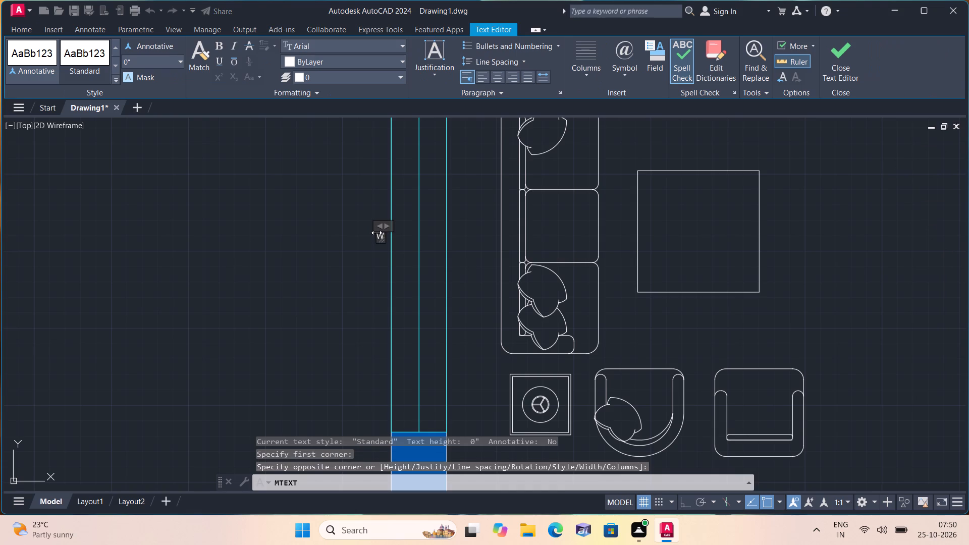
left_click(314, 200)
Add the multiline text W just outside the kitchen's side-wall window next to the sink.
scroll(314, 199, "down", 4)
middle_click_drag(308, 228, 310, 260)
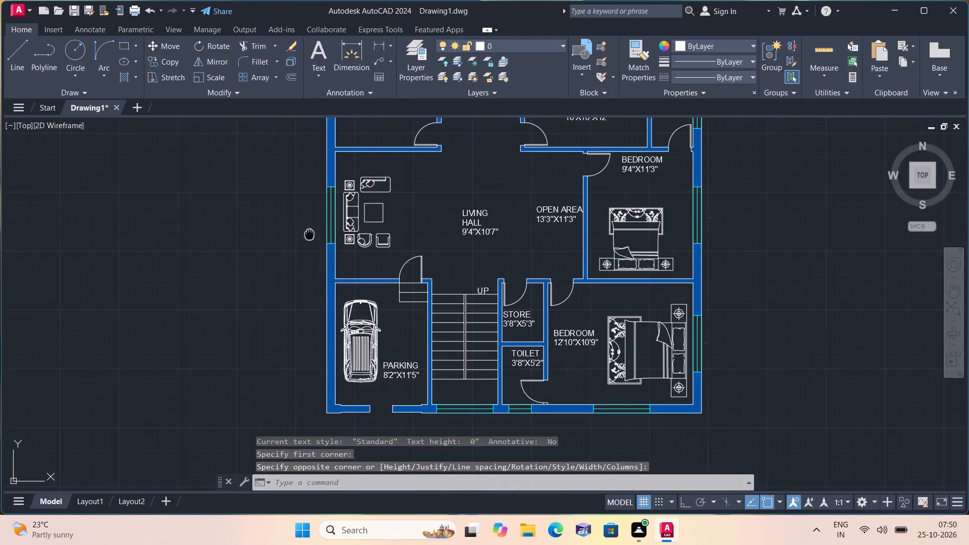
middle_click_drag(310, 260, 376, 514)
scroll(378, 364, "up", 2)
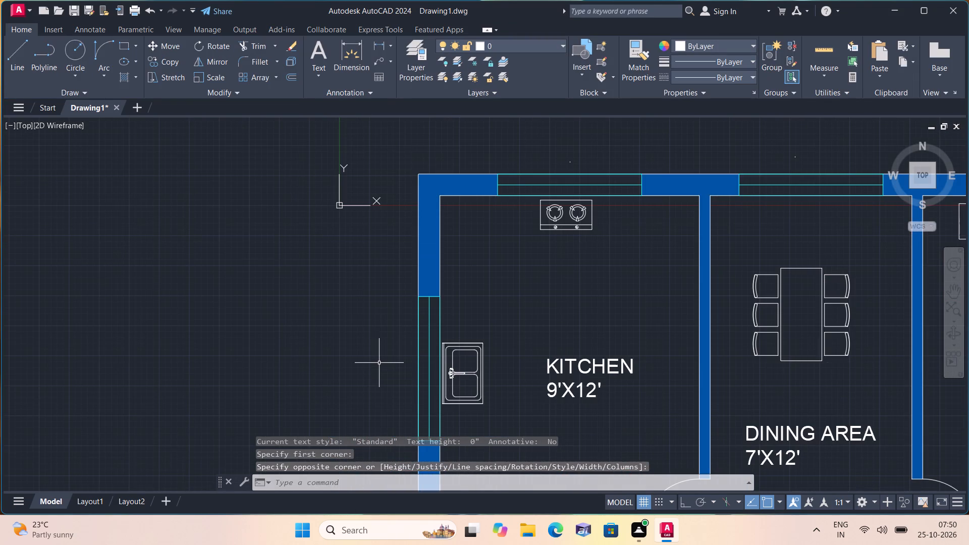
key("space")
scroll(388, 368, "up", 1)
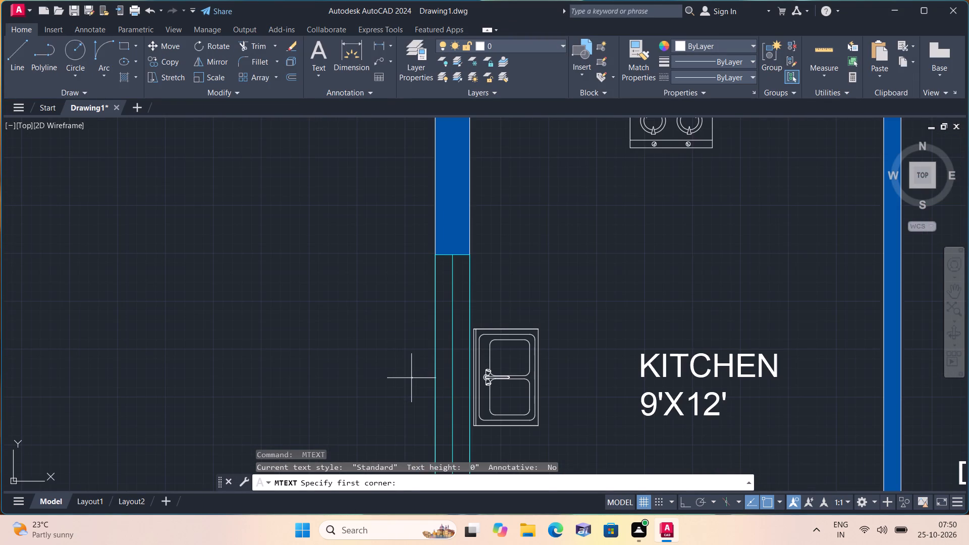
triple_click(412, 378)
key("w")
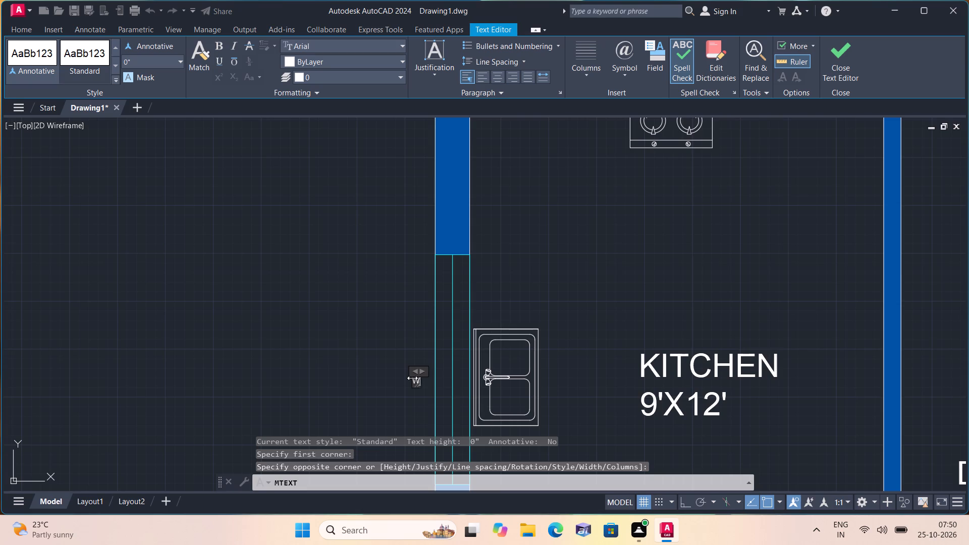
left_click(275, 314)
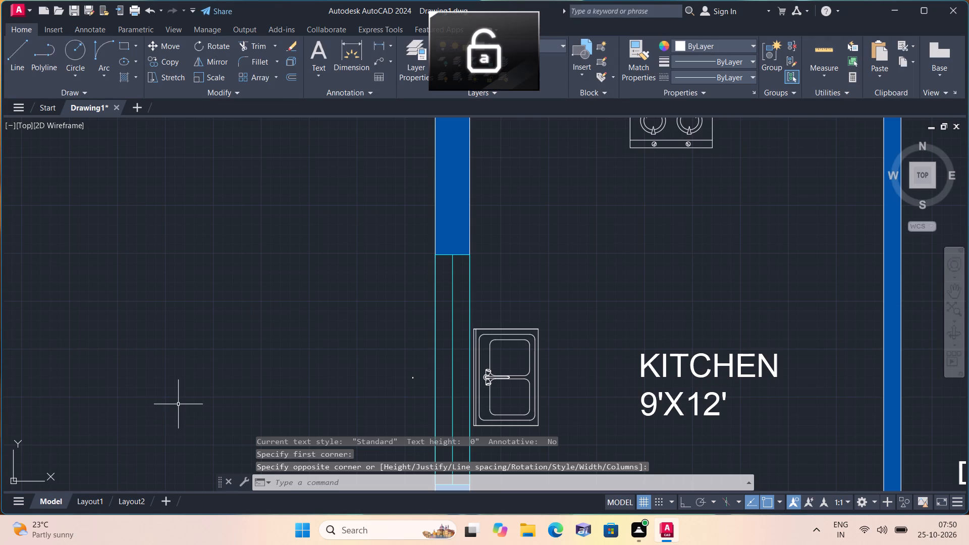
Select all multiline texts similar to the W beside the kitchen sink window and set their text height to 6".
scroll(459, 411, "up", 3)
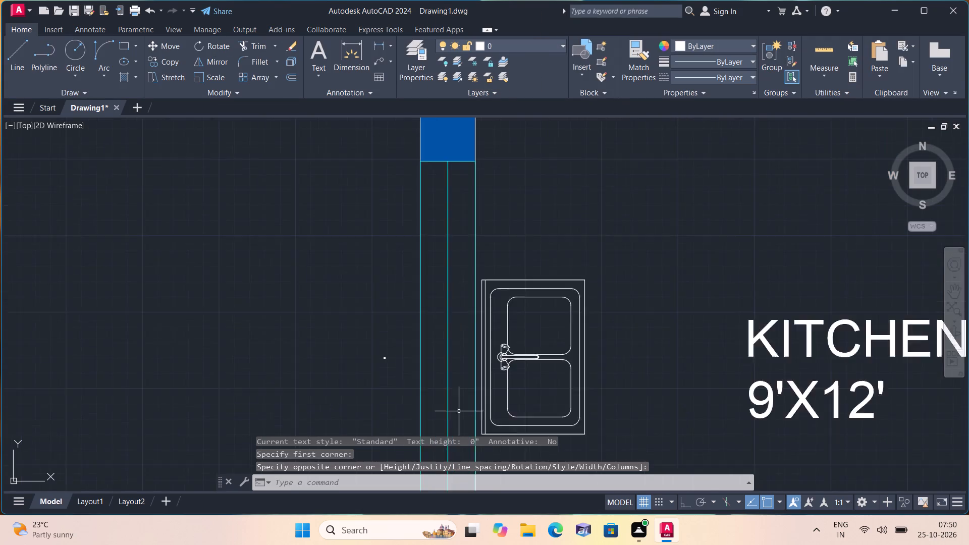
left_click(330, 303)
left_click(219, 229)
right_click(219, 229)
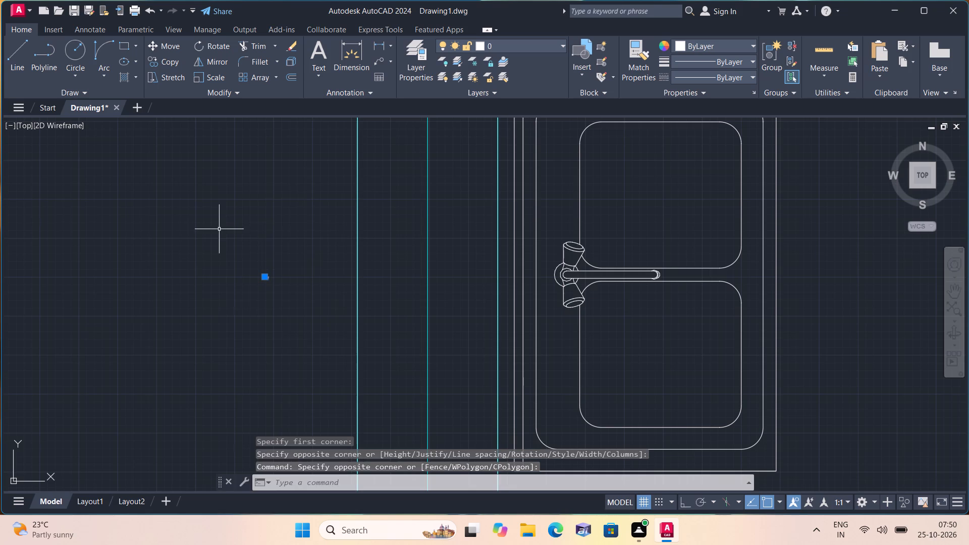
left_click(309, 398)
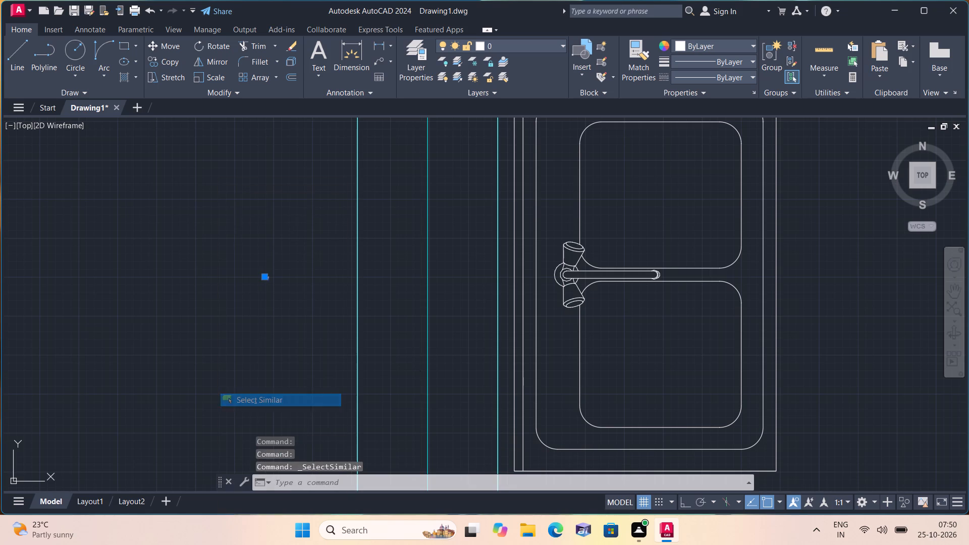
right_click(315, 380)
left_click(334, 360)
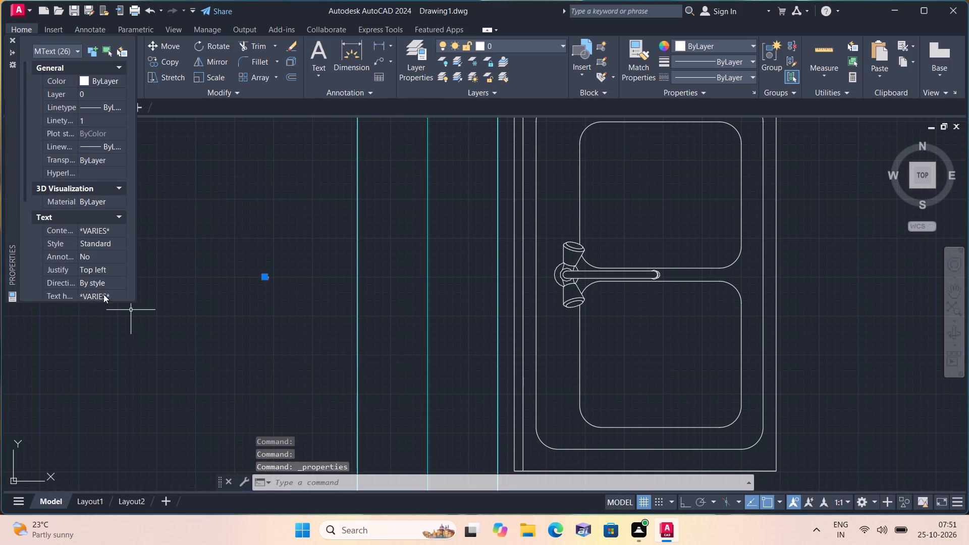
left_click(104, 294)
key("BackSpace")
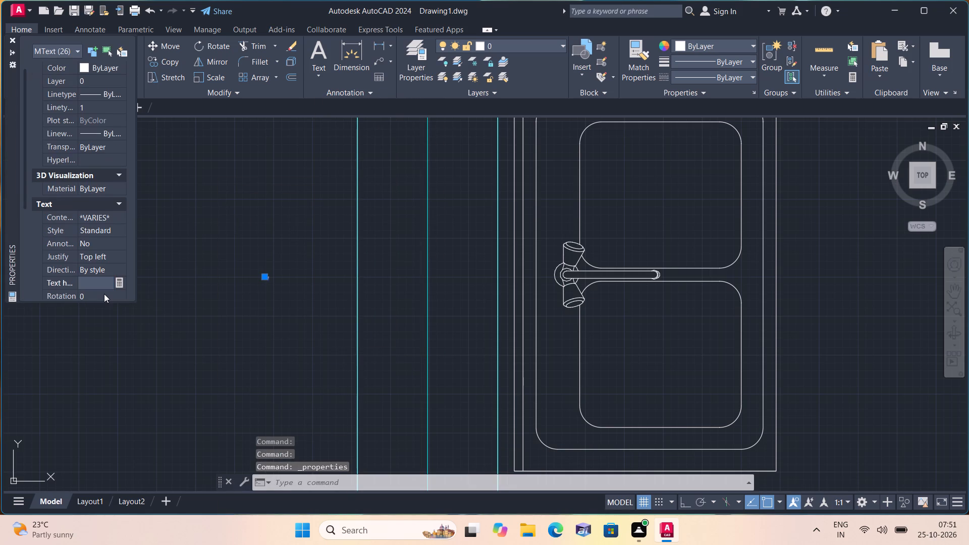
type("6\"")
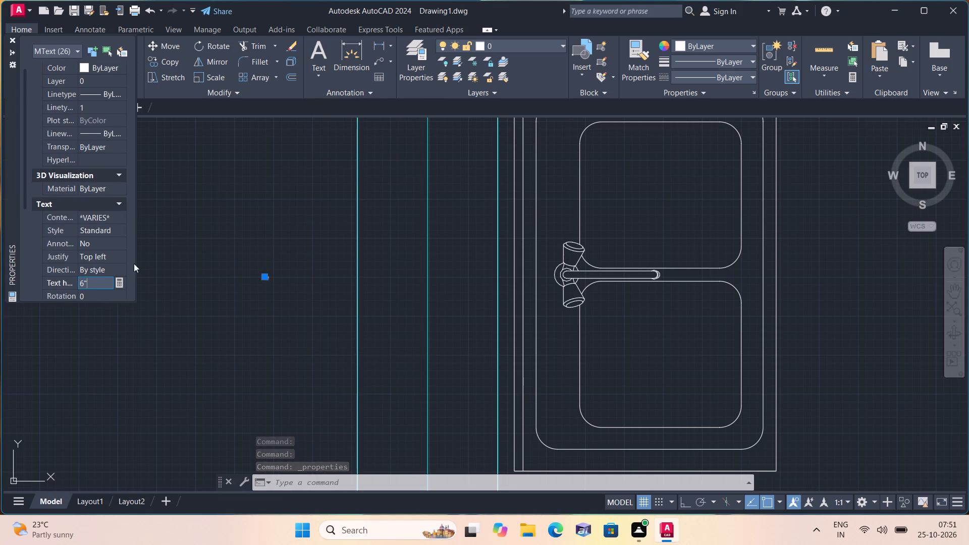
left_click(174, 175)
left_click(10, 31)
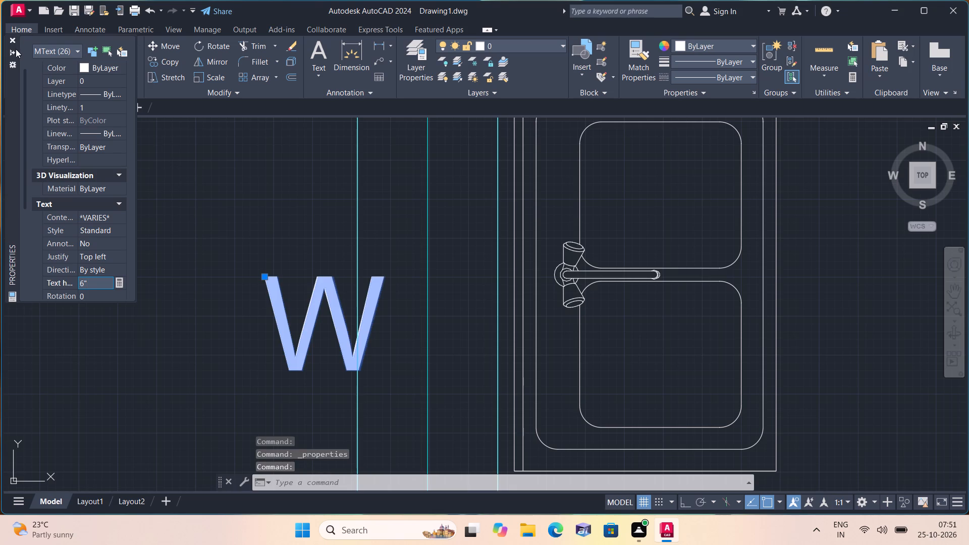
left_click(14, 38)
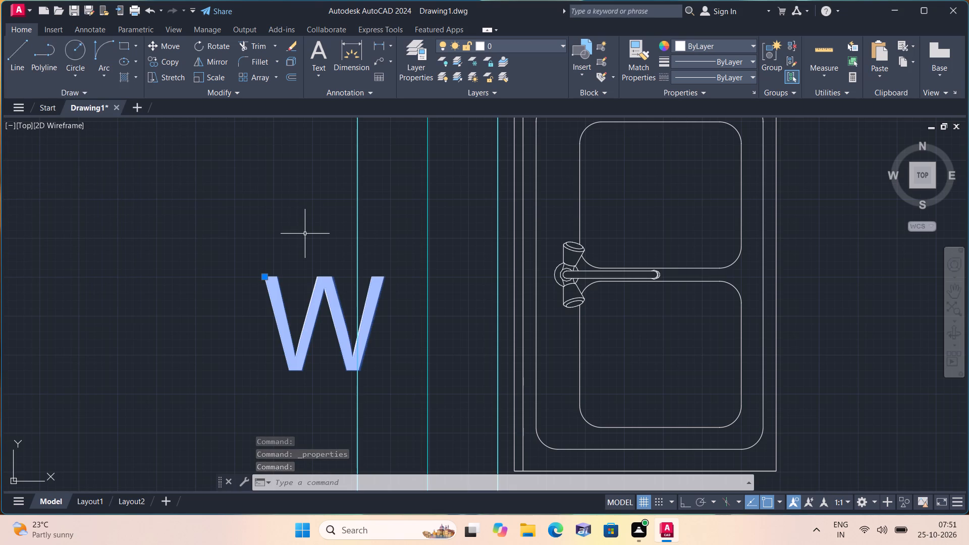
key("Escape")
Move the W at the kitchen's upper-wall window up clear of the wall, roughly centred over the window.
scroll(315, 252, "down", 5)
middle_click_drag(316, 251, 314, 330)
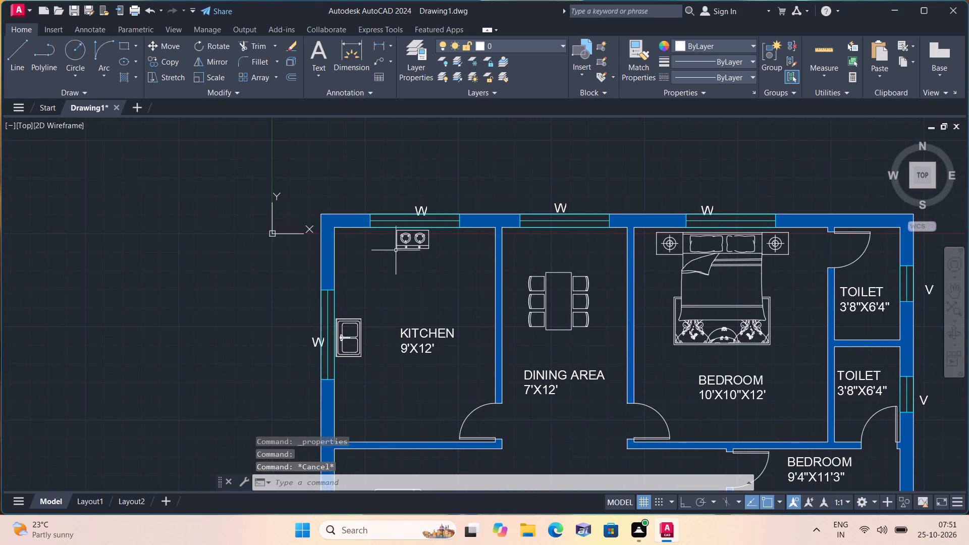
scroll(409, 209, "up", 2)
middle_click_drag(441, 210, 292, 246)
scroll(292, 247, "up", 1)
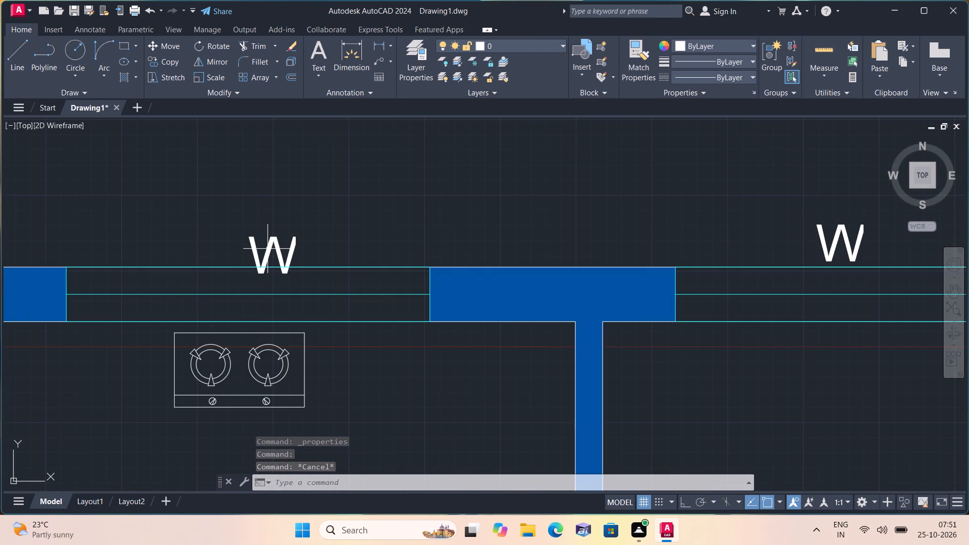
left_click(267, 249)
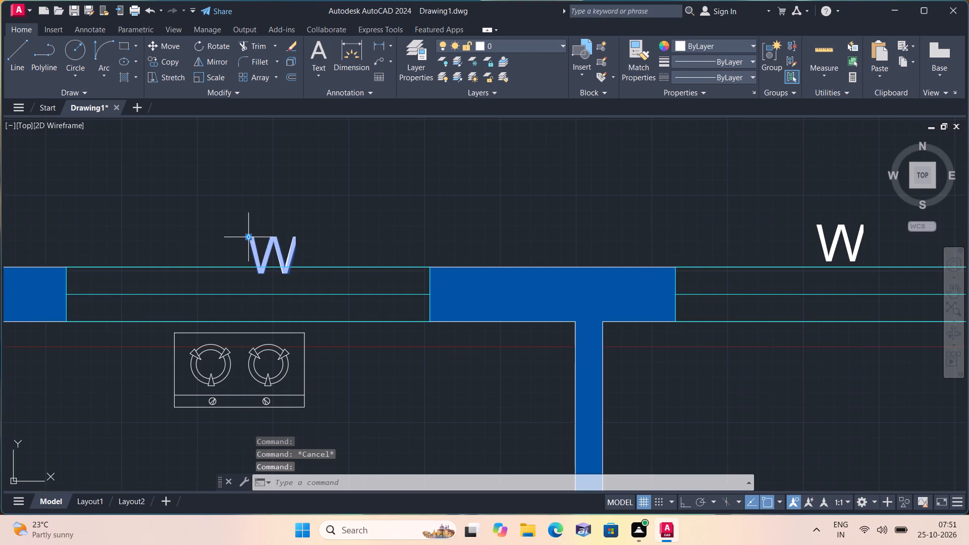
left_click(250, 236)
scroll(231, 221, "up", 1)
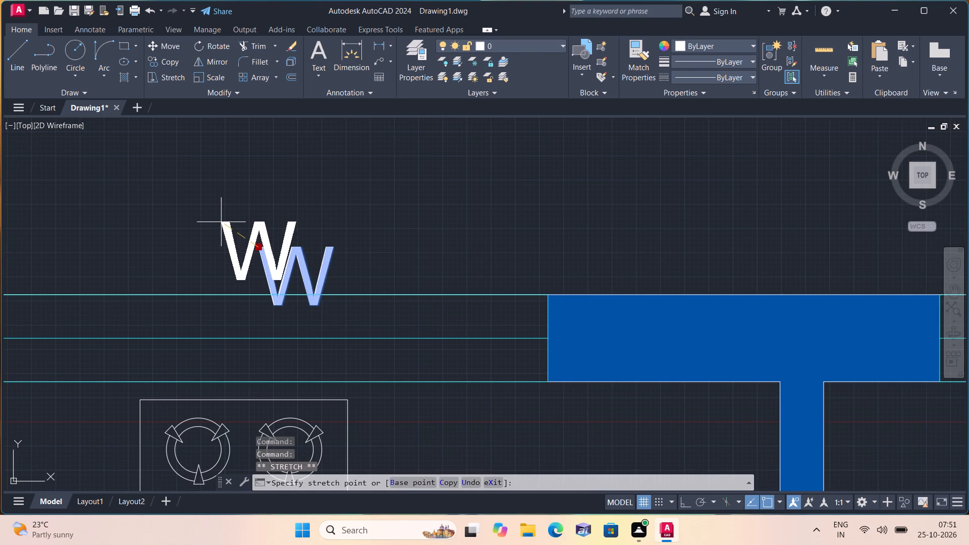
left_click(221, 227)
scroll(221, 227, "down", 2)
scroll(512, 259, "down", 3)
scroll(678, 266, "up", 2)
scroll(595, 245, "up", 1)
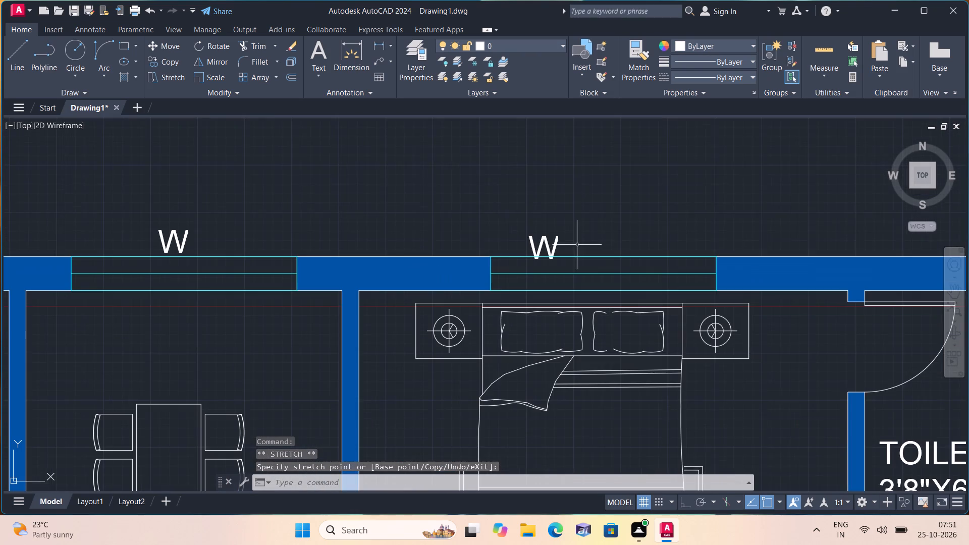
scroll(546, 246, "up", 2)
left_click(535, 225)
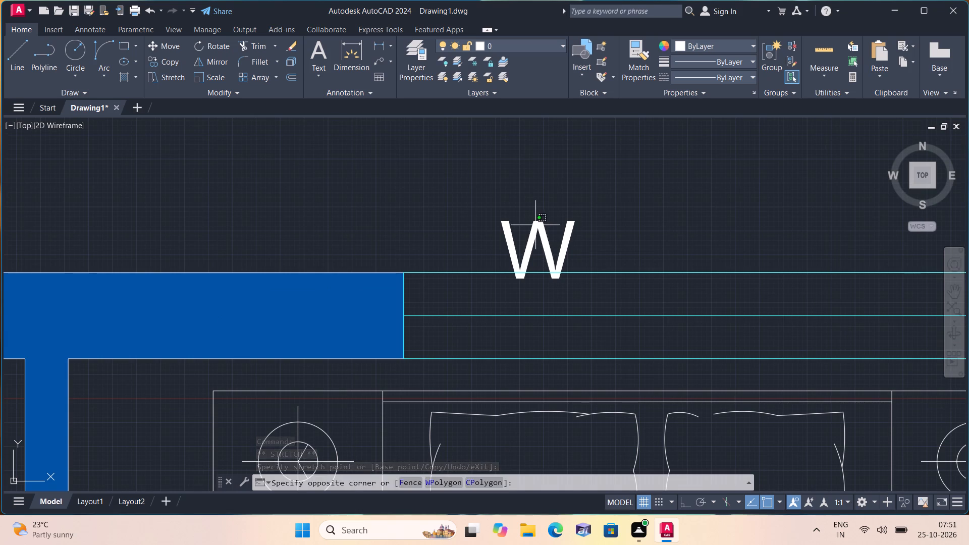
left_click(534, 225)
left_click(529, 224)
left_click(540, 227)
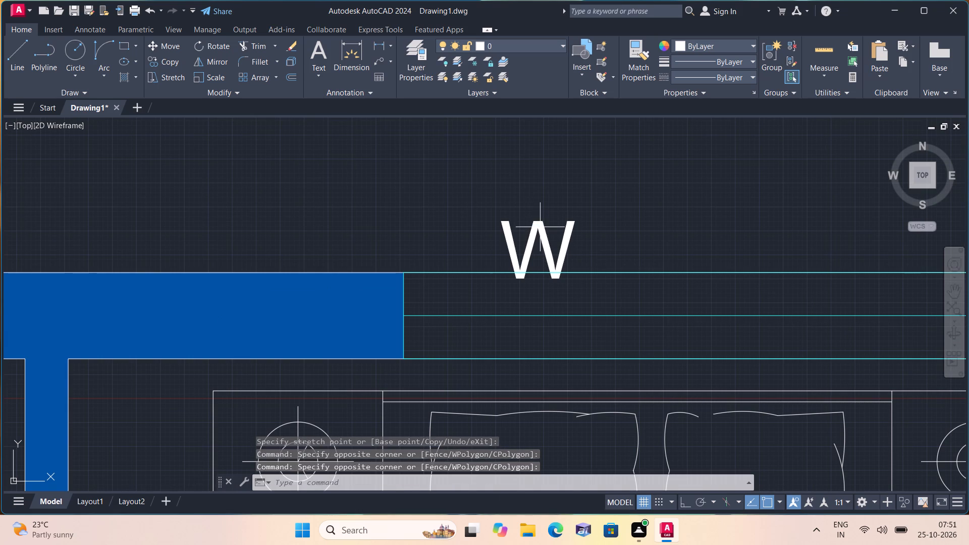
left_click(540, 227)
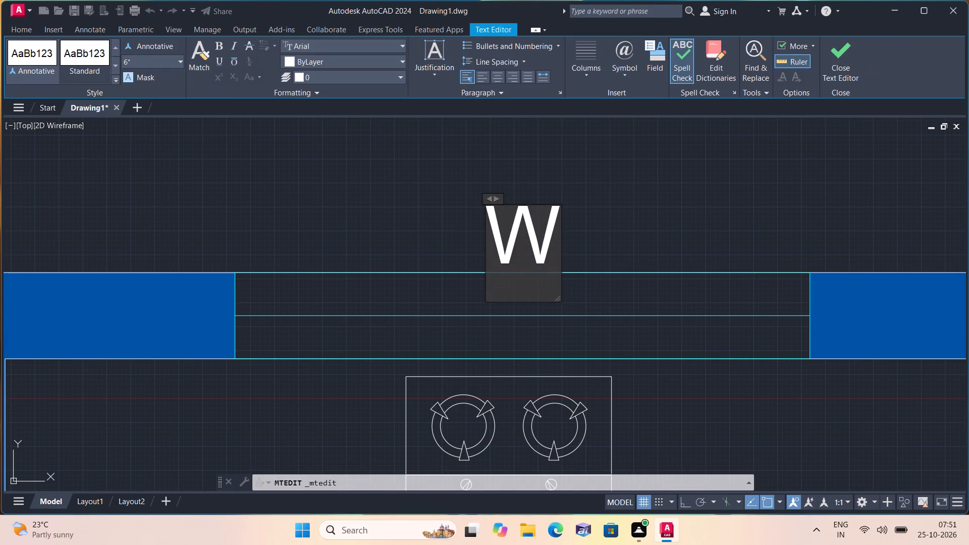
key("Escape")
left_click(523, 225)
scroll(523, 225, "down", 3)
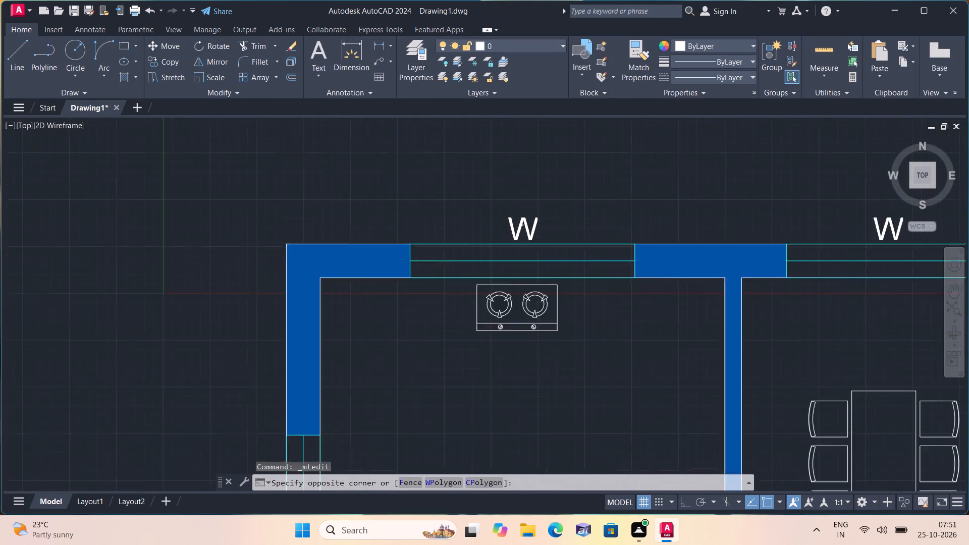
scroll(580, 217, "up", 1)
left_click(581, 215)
Move the W at the 10'X10"X12' bedroom's upper-wall window up clear of the wall, roughly centred over the window.
scroll(581, 215, "down", 3)
middle_click_drag(571, 216, 360, 270)
scroll(436, 272, "up", 1)
scroll(523, 285, "up", 3)
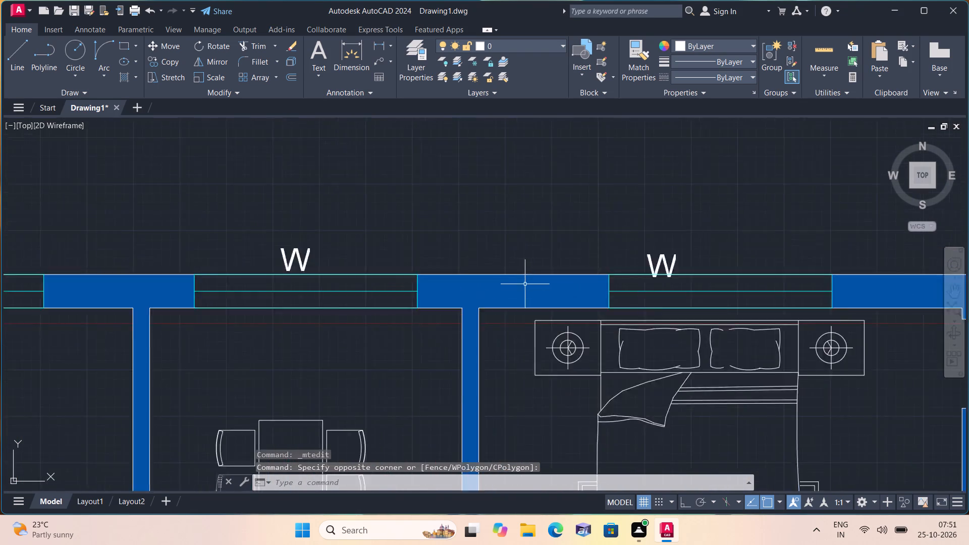
middle_click_drag(746, 259, 604, 298)
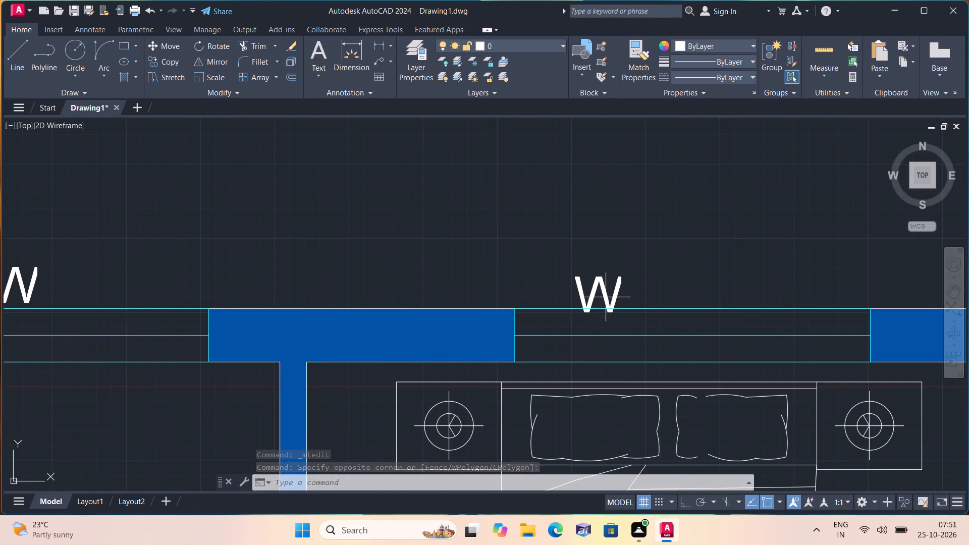
left_click(603, 277)
left_click(602, 277)
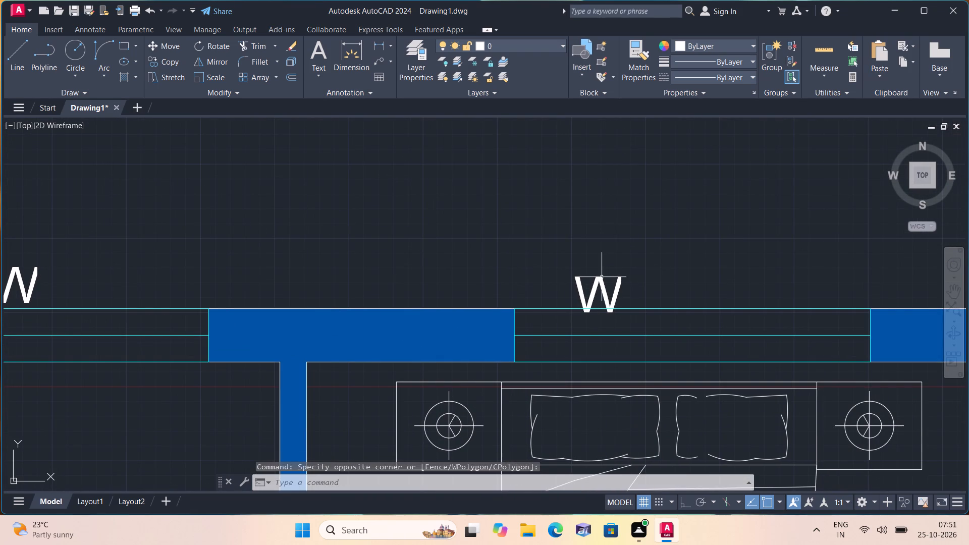
left_click(598, 282)
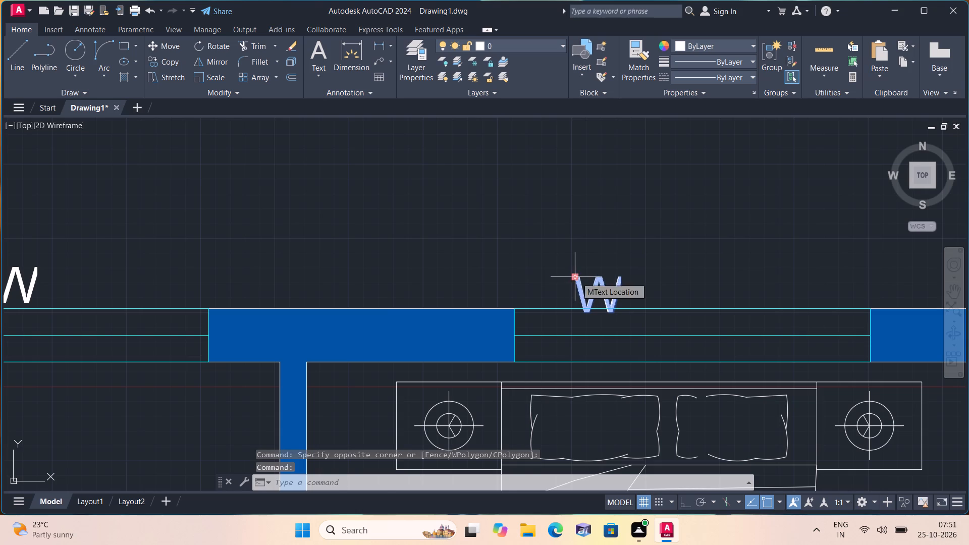
left_click(576, 278)
left_click(660, 265)
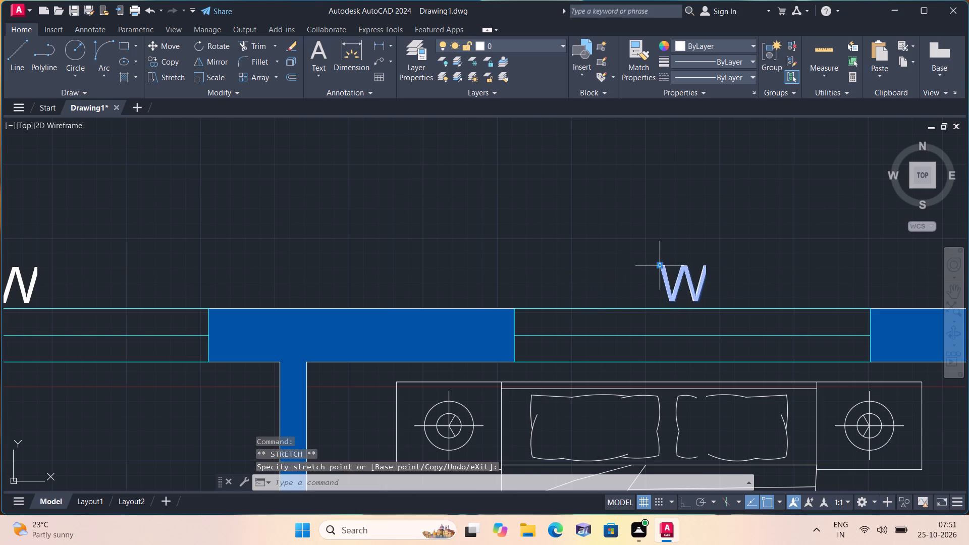
Move the V of the upper 3'8"X6'4" toilet closer to its ventilator, just outside the wall.
scroll(660, 265, "down", 4)
scroll(780, 327, "up", 3)
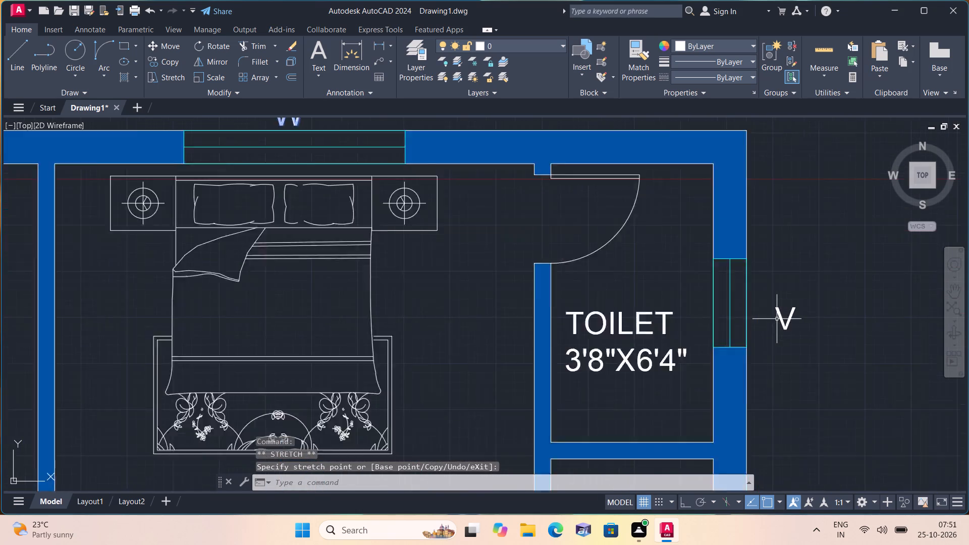
scroll(777, 319, "up", 1)
left_click(779, 315)
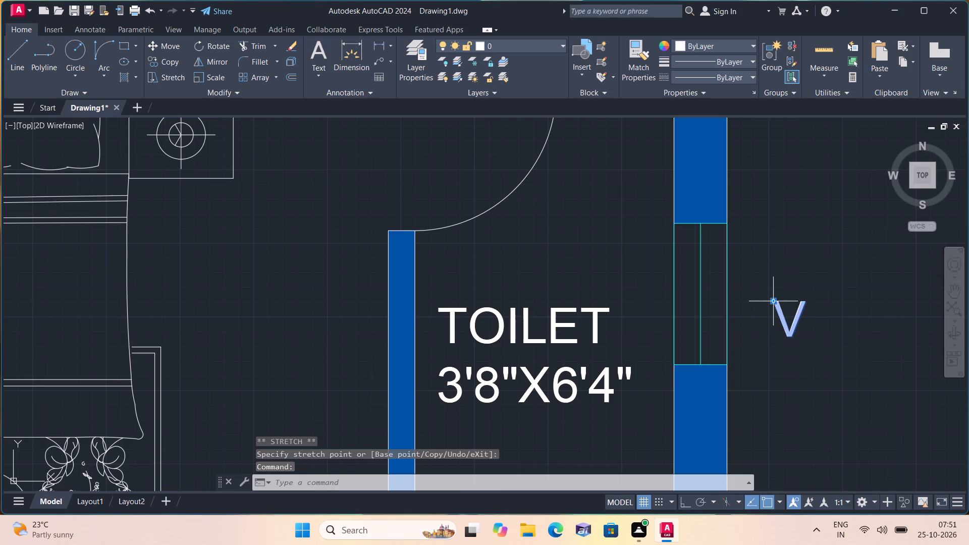
left_click(775, 301)
scroll(742, 291, "up", 1)
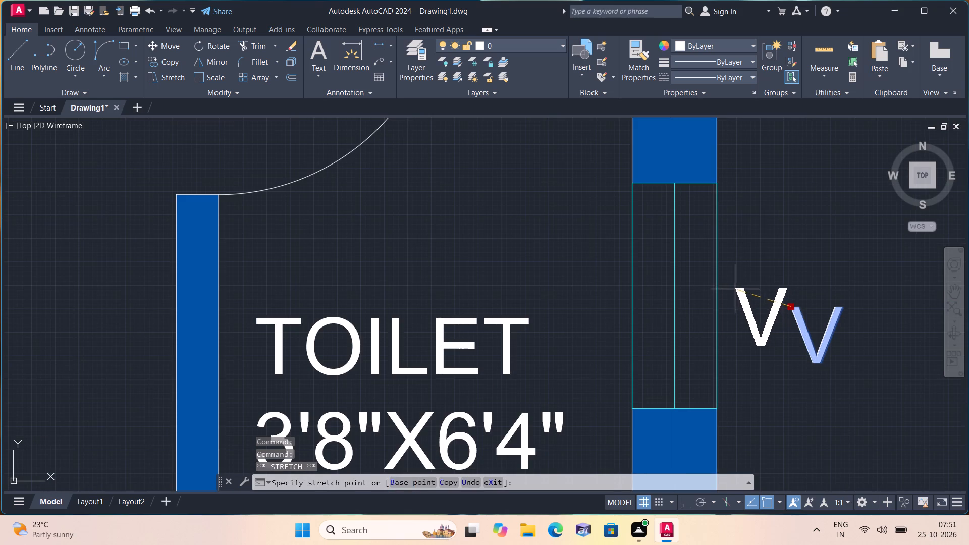
left_click(724, 281)
scroll(724, 281, "down", 3)
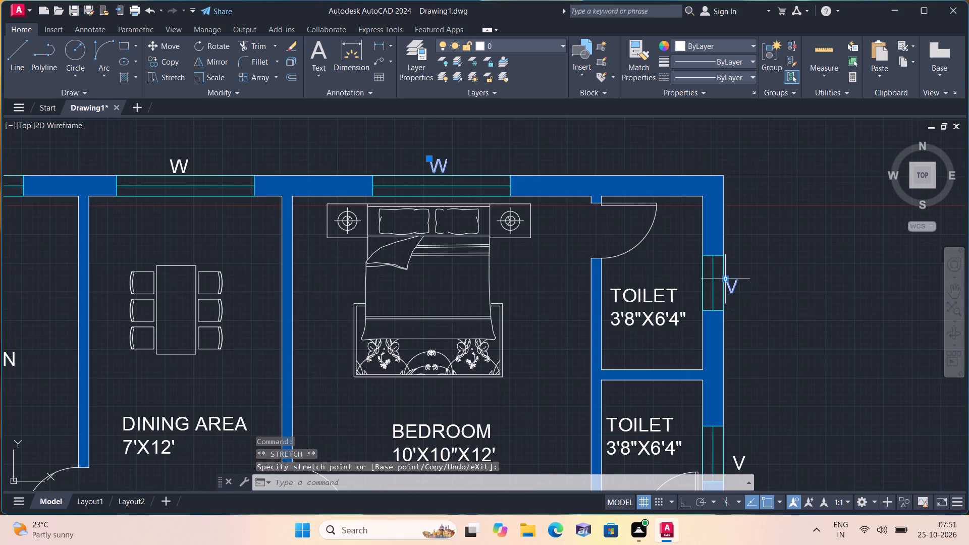
Move the V of the lower 3'8"X6'4" toilet closer to its ventilator, just outside the wall.
middle_click_drag(759, 416, 655, 242)
scroll(645, 301, "up", 2)
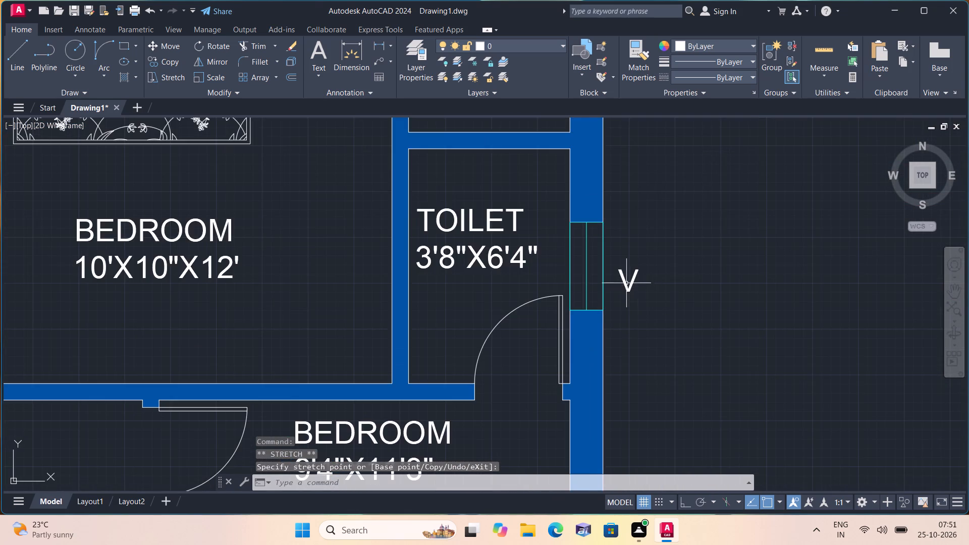
left_click(618, 276)
left_click(614, 259)
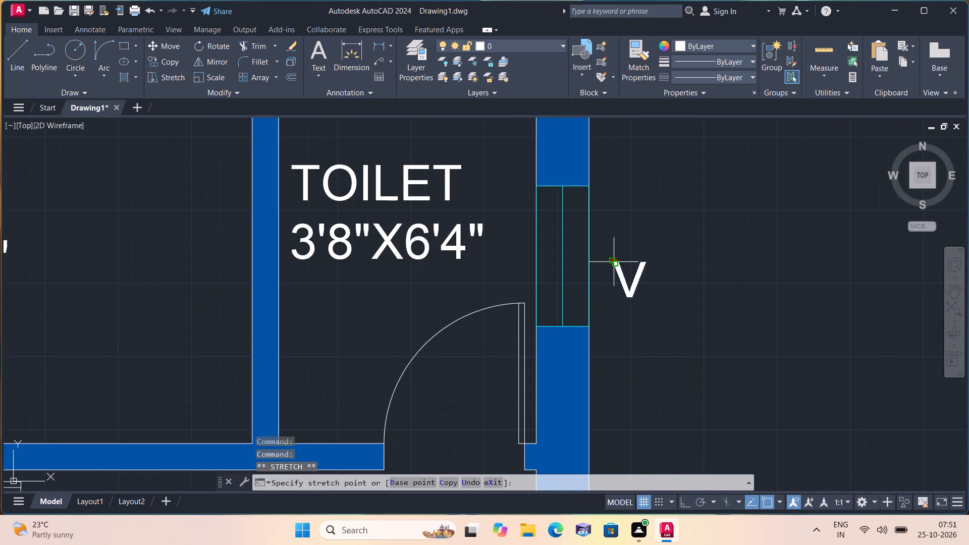
scroll(611, 259, "up", 2)
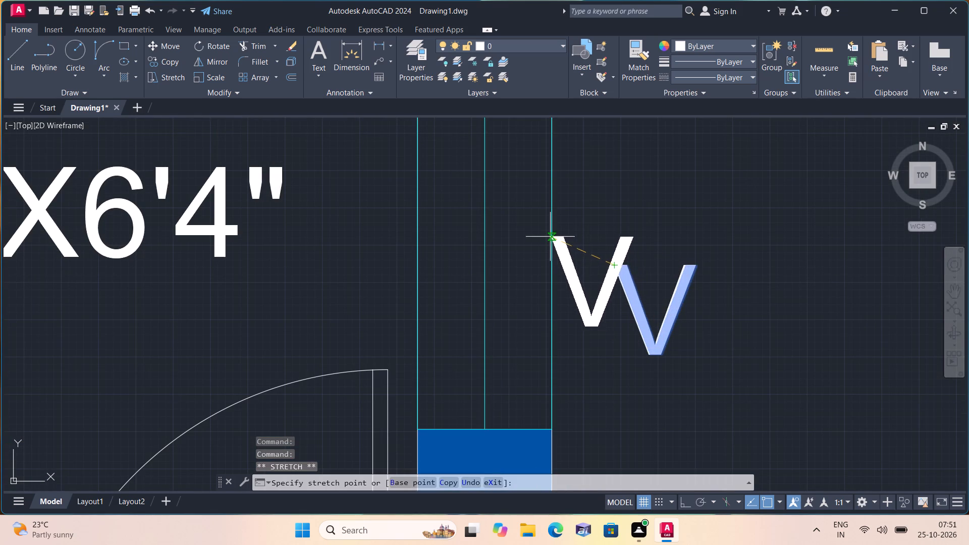
left_click(559, 238)
Move the W at the 9'4"X11'3" bedroom's outer-wall window closer to the window, just outside the wall.
scroll(581, 236, "down", 4)
middle_click_drag(568, 371, 563, 345)
scroll(563, 350, "down", 2)
middle_click_drag(563, 345, 570, 244)
scroll(602, 322, "up", 4)
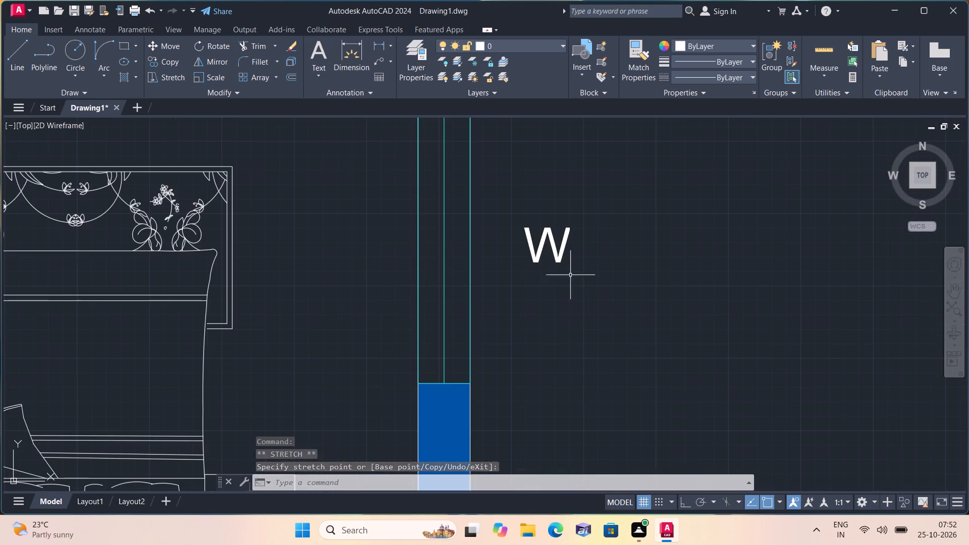
left_click(543, 248)
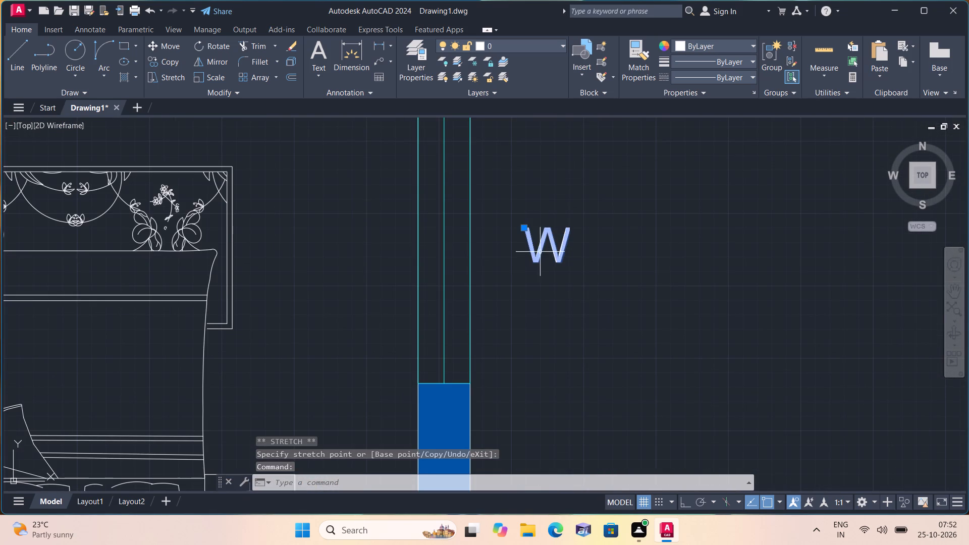
left_click(523, 227)
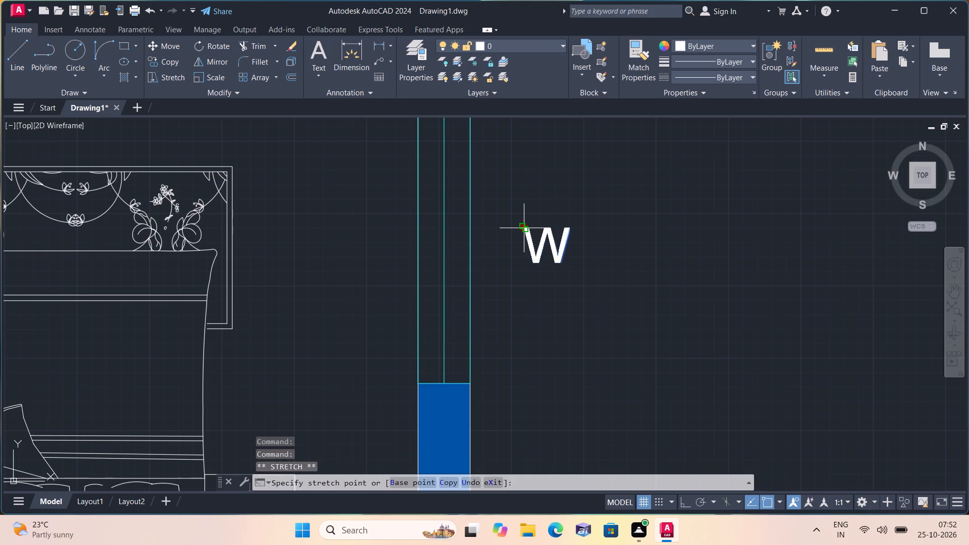
left_click(481, 209)
Move the W at the 12'10"X10'9" bedroom's right-wall window closer to the wall and slightly up along the window.
scroll(497, 228, "down", 2)
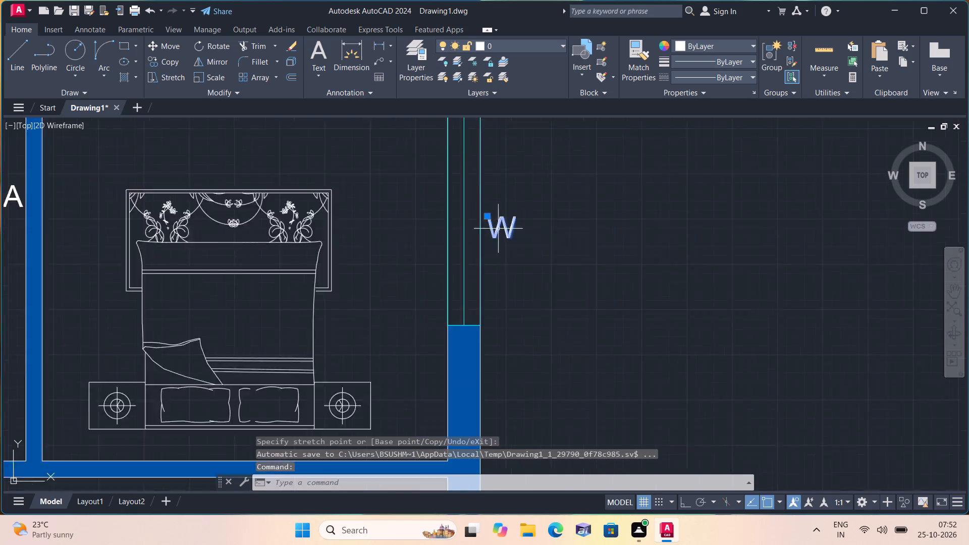
scroll(500, 232, "down", 1)
middle_click_drag(489, 397, 570, 253)
scroll(571, 253, "down", 1)
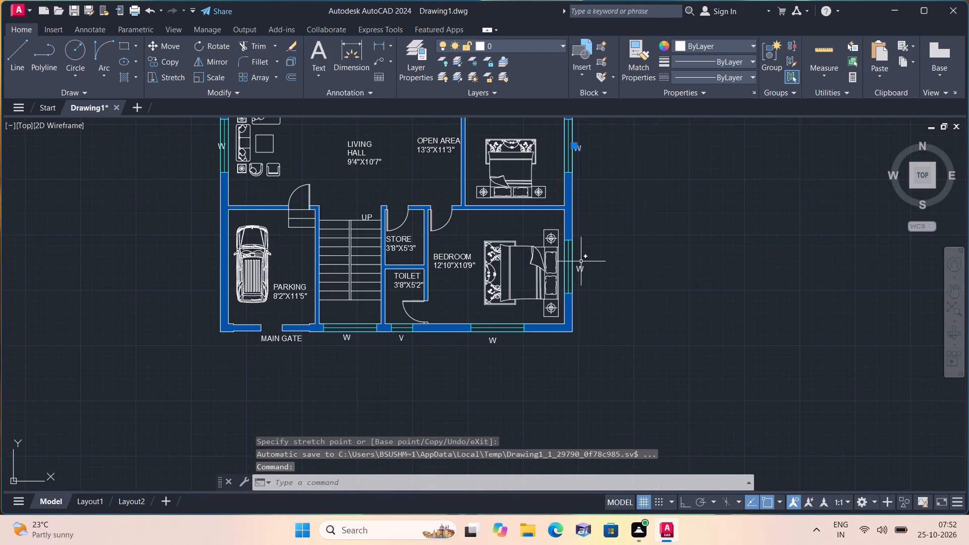
scroll(581, 261, "up", 3)
left_click(575, 280)
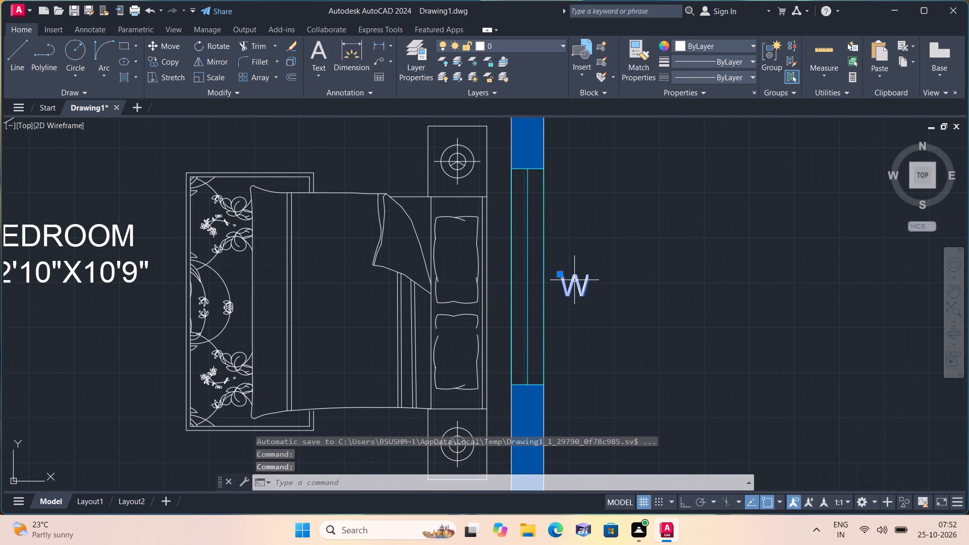
scroll(562, 273, "up", 2)
left_click(557, 277)
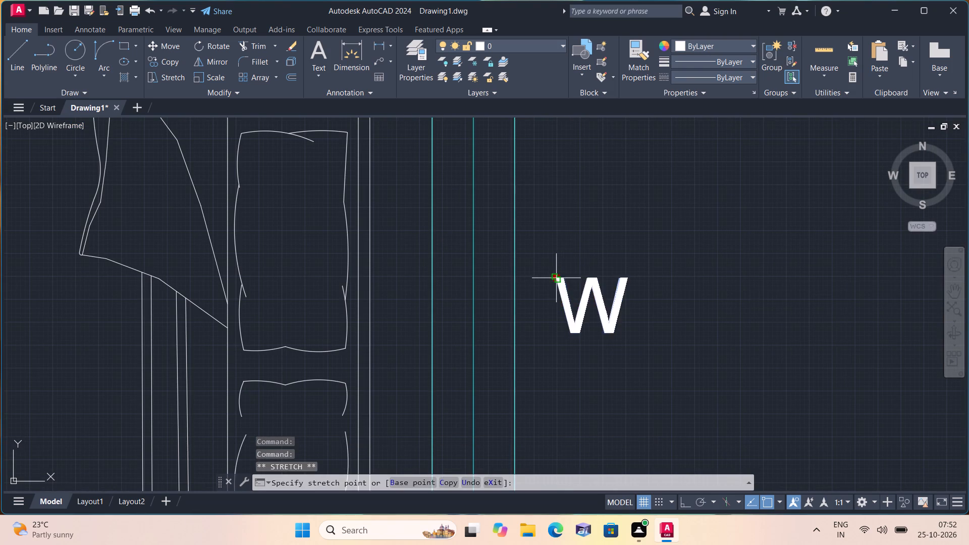
left_click(526, 235)
Move the W below the 12'10"X10'9" bedroom's lower-wall window up close to the wall, roughly centred on the window.
scroll(526, 235, "down", 4)
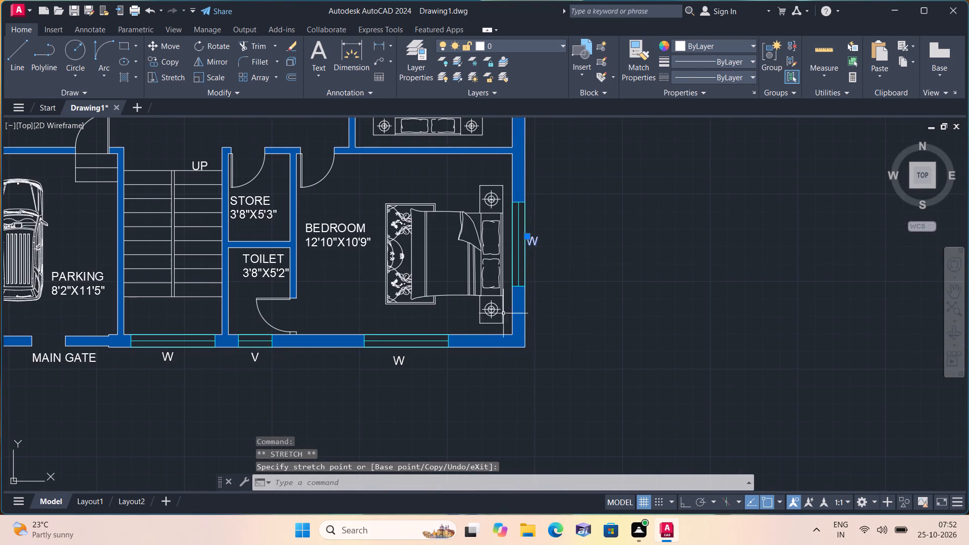
scroll(374, 355, "up", 3)
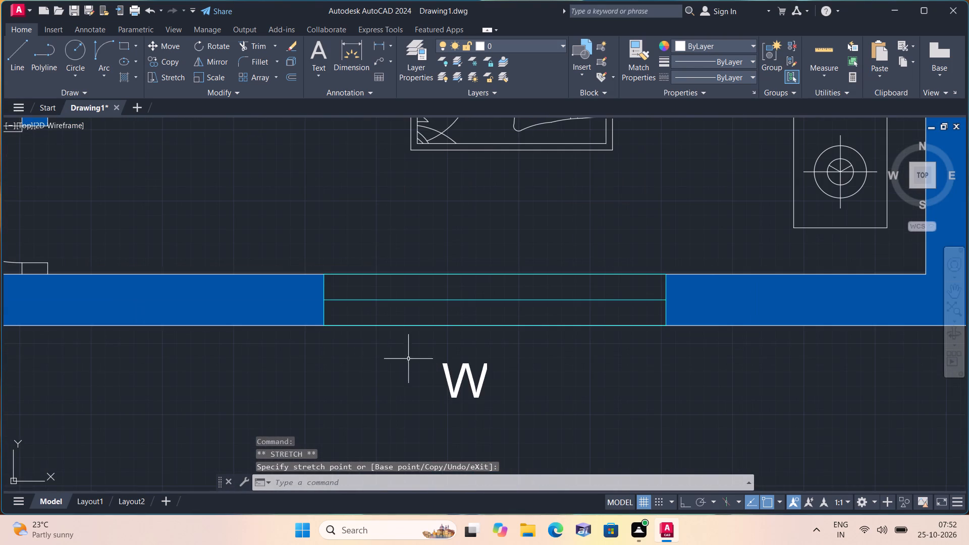
left_click(454, 390)
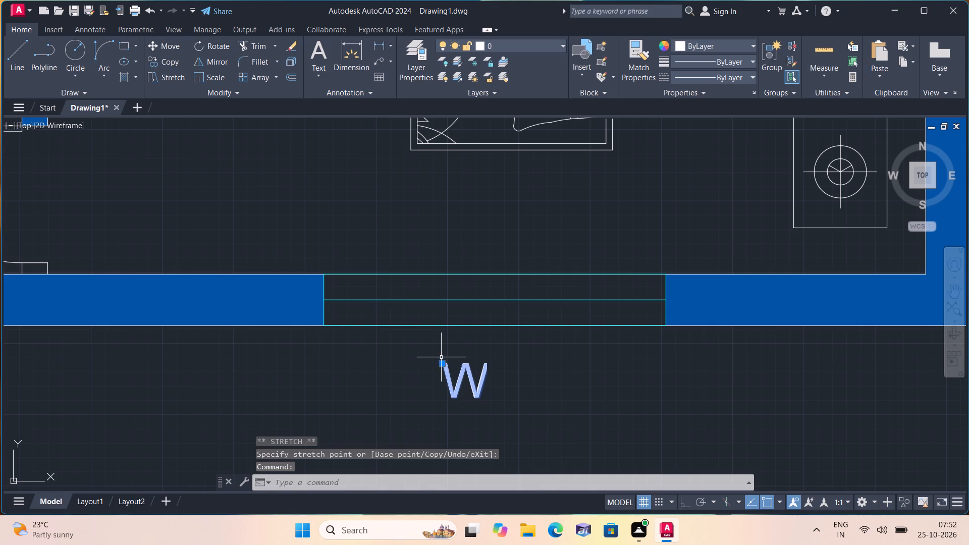
left_click(443, 366)
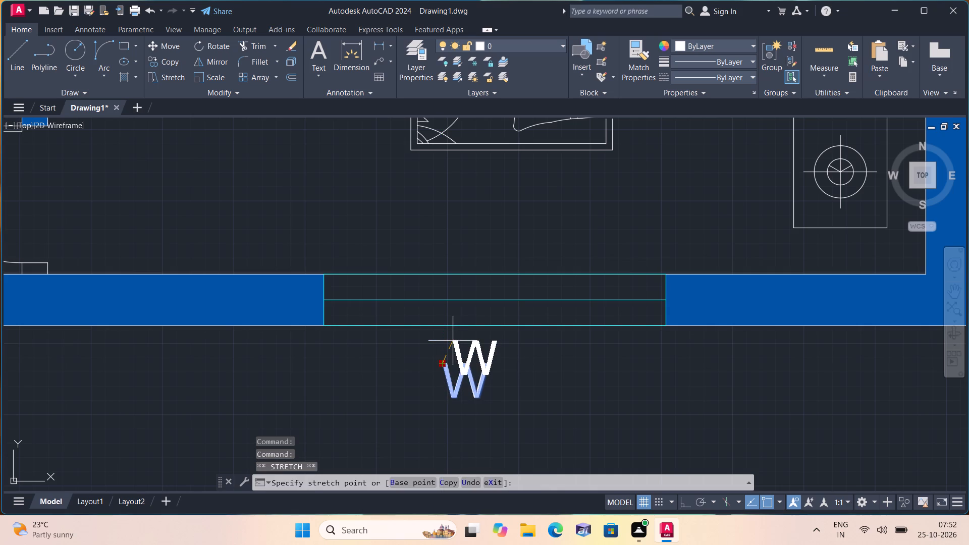
left_click(461, 332)
Move the V of the 3'8"X5'2" toilet up close below its ventilator, roughly centred on it.
scroll(282, 352, "down", 2)
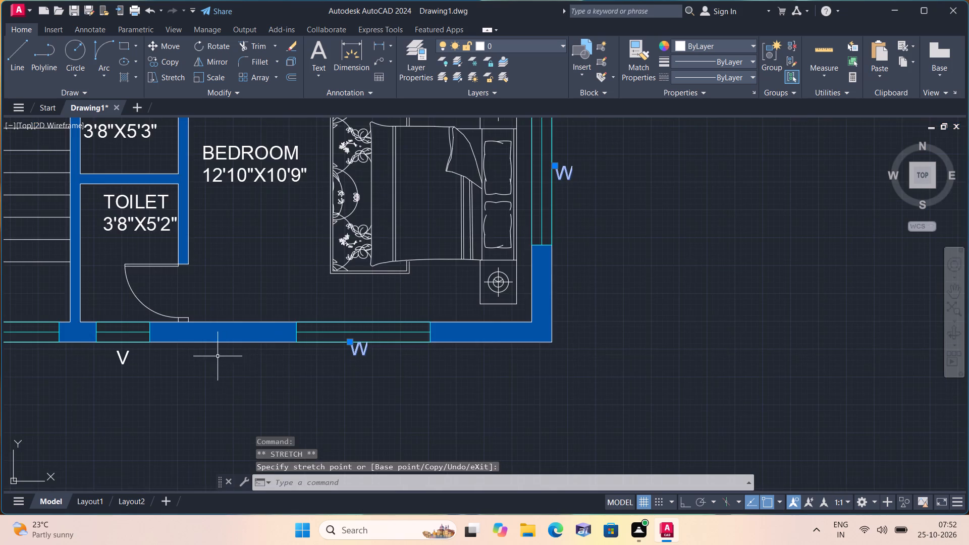
scroll(219, 356, "down", 1)
middle_click_drag(225, 356, 480, 354)
scroll(417, 358, "up", 2)
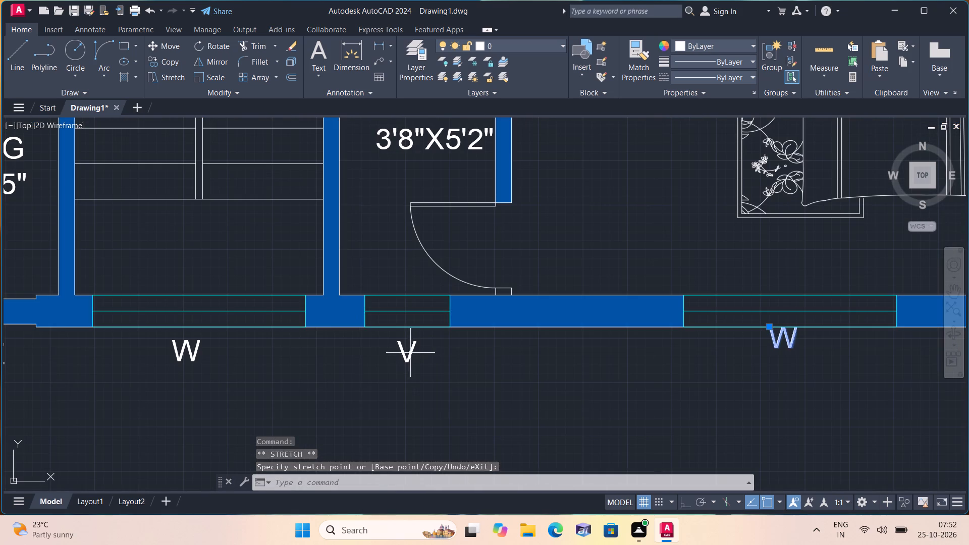
scroll(402, 352, "up", 2)
left_click(402, 352)
left_click(402, 349)
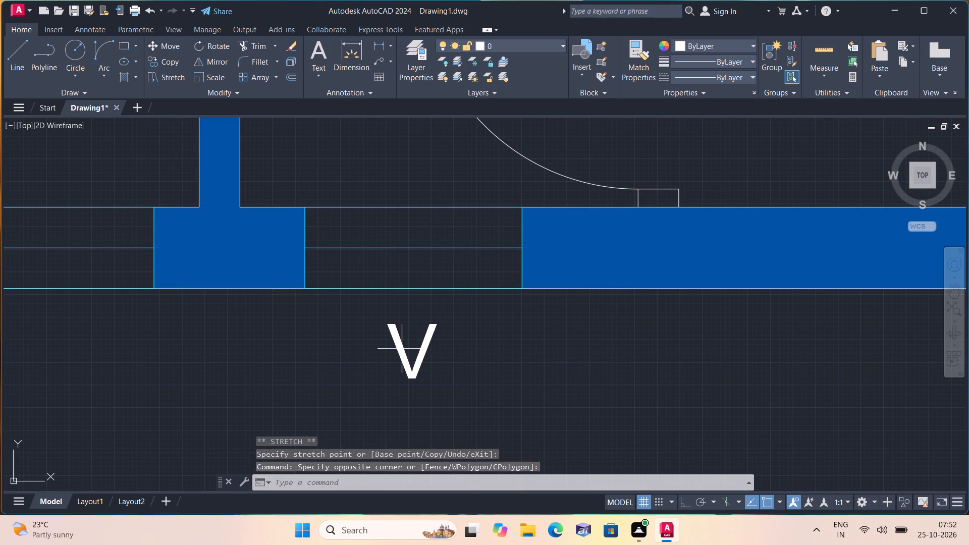
left_click(402, 348)
left_click(402, 348)
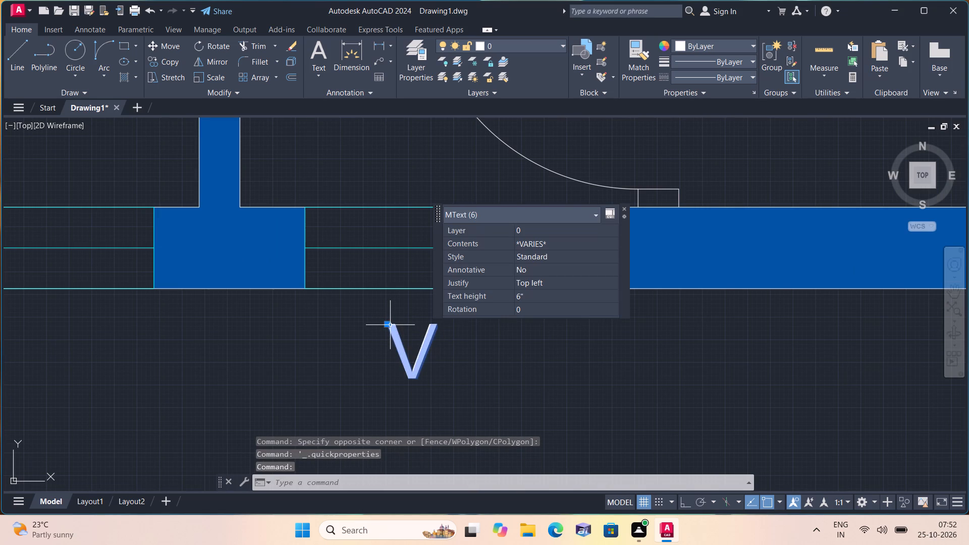
left_click(390, 323)
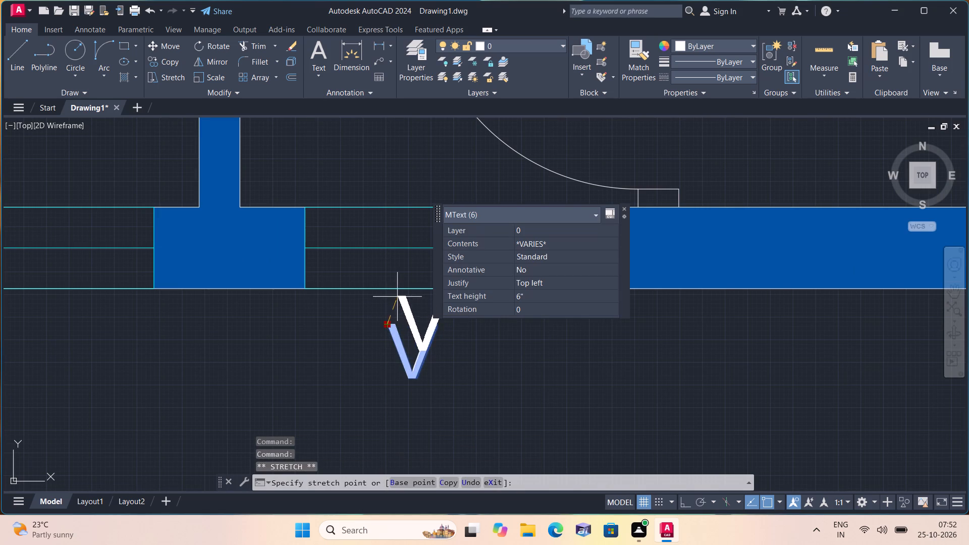
left_click(397, 296)
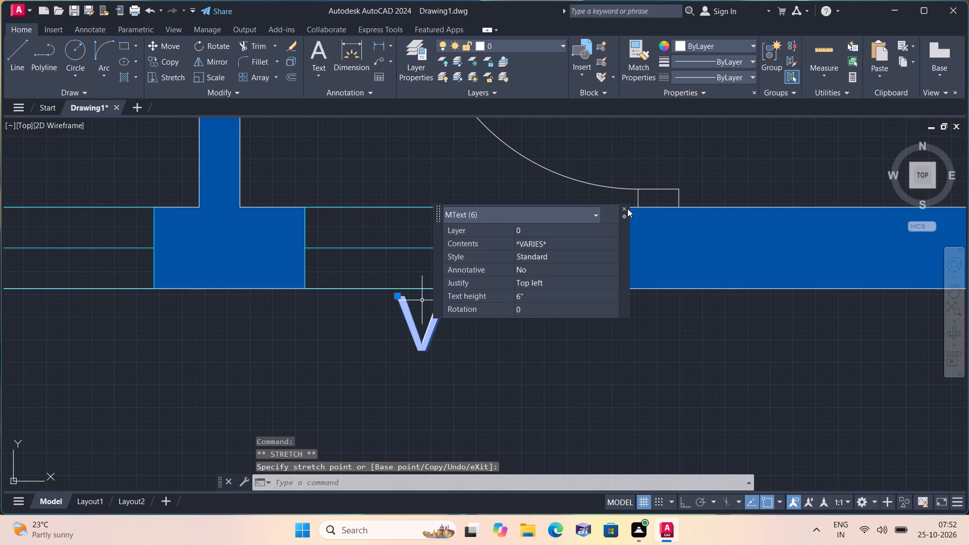
left_click(626, 207)
Move the MAIN GATE label up close to the parking's lower wall, roughly centred under the gate opening.
scroll(620, 245, "down", 3)
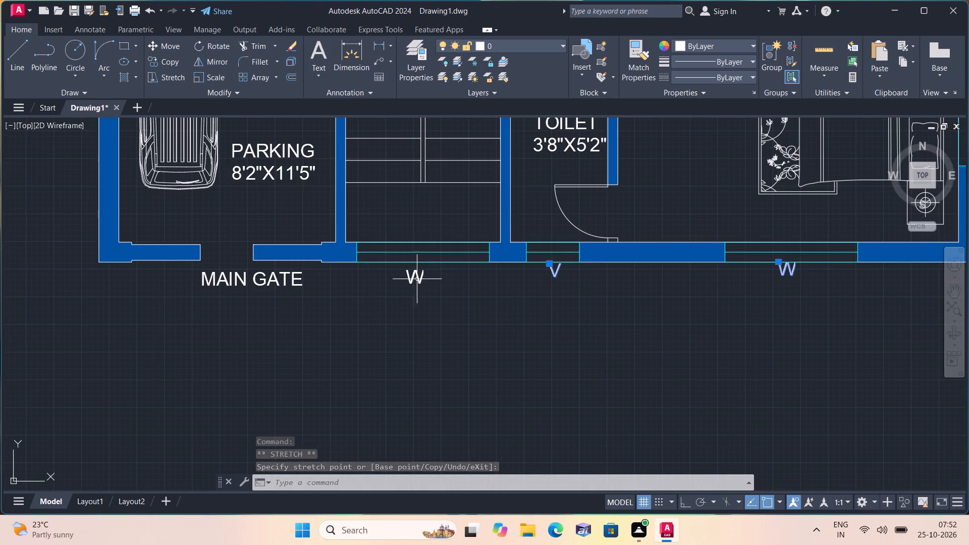
middle_click_drag(318, 275, 350, 301)
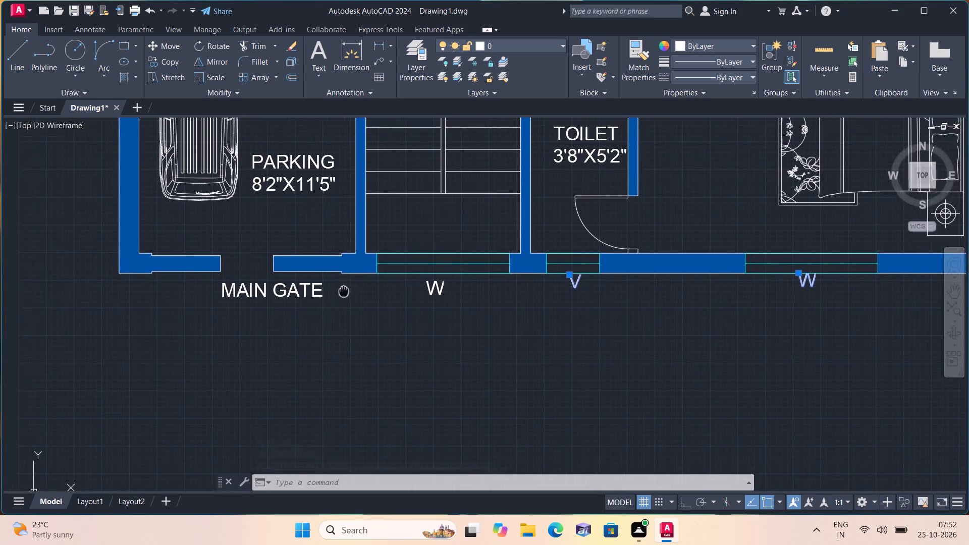
middle_click_drag(350, 301, 367, 330)
scroll(279, 330, "up", 2)
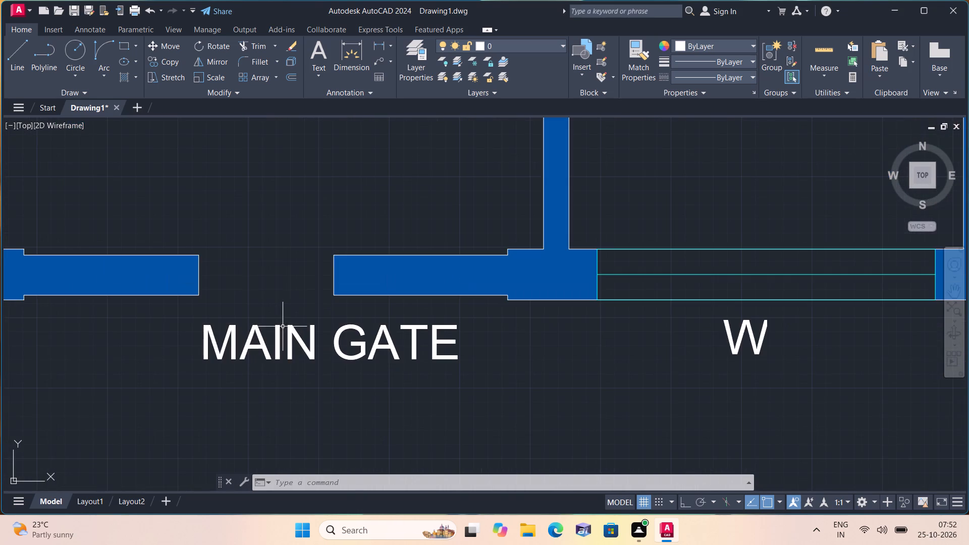
left_click(283, 326)
left_click(238, 321)
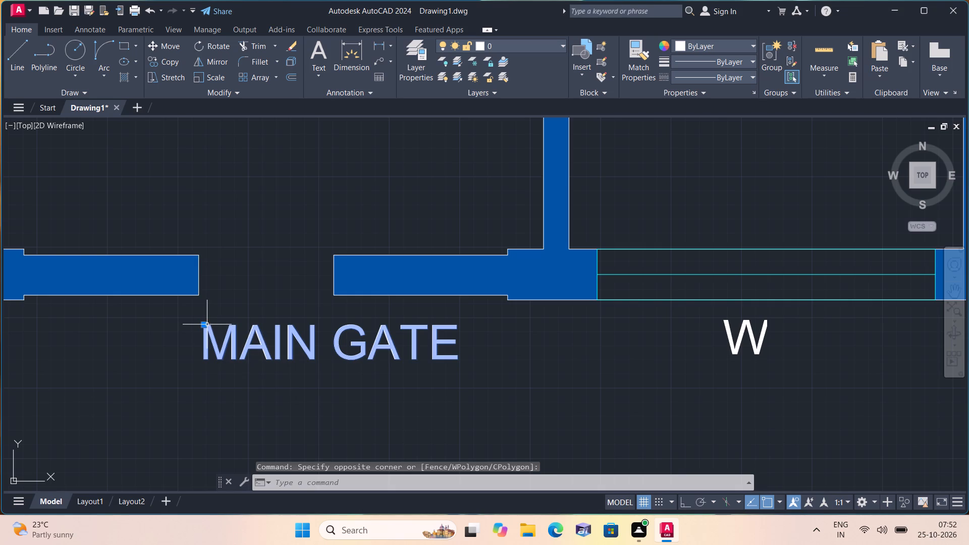
left_click(205, 322)
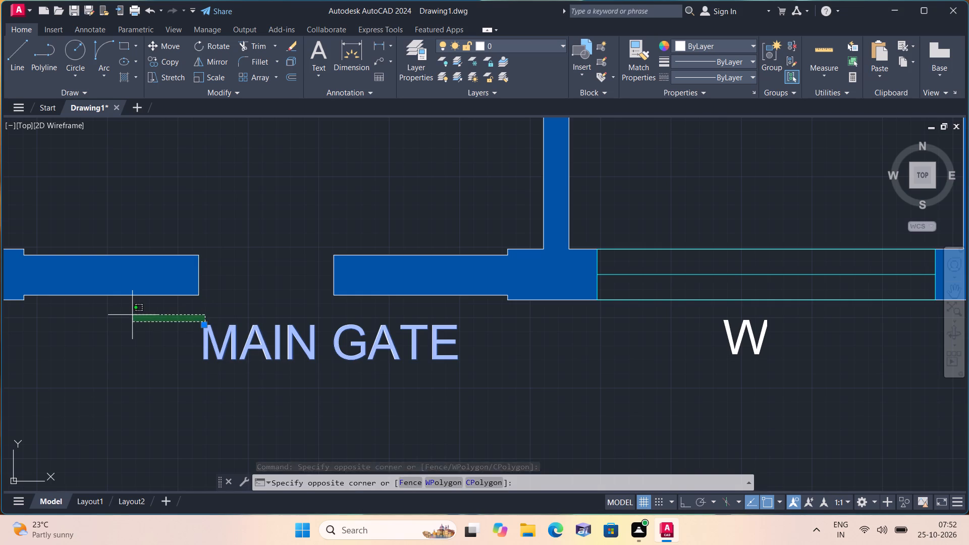
left_click(134, 315)
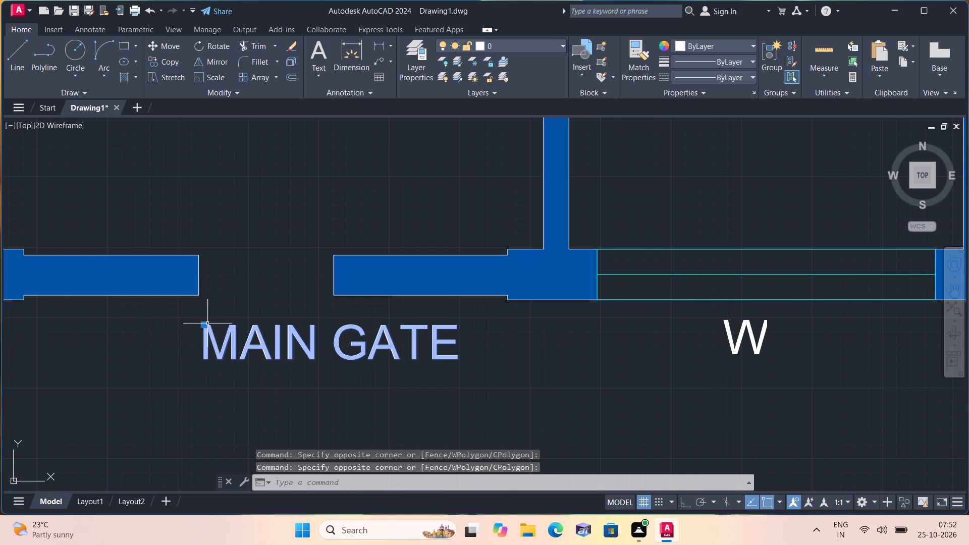
left_click(202, 324)
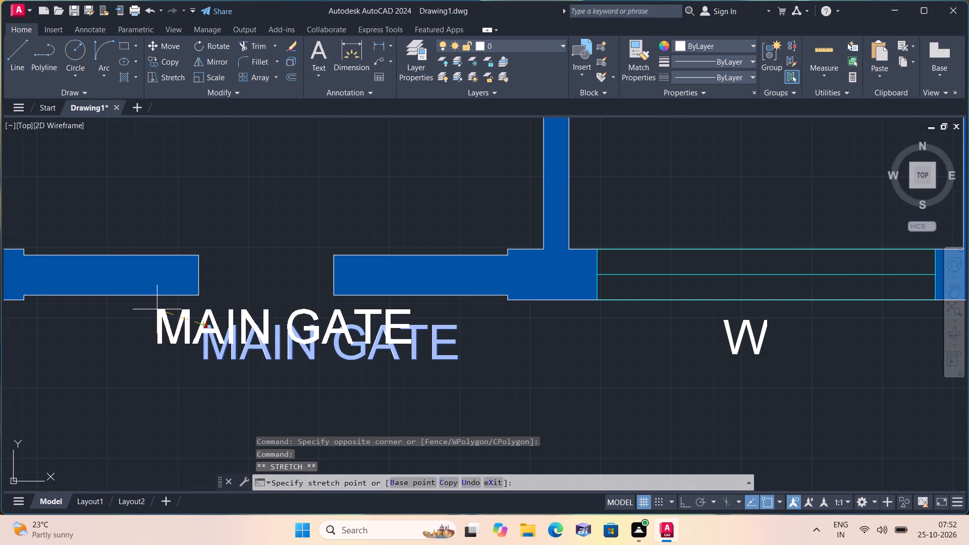
left_click(146, 308)
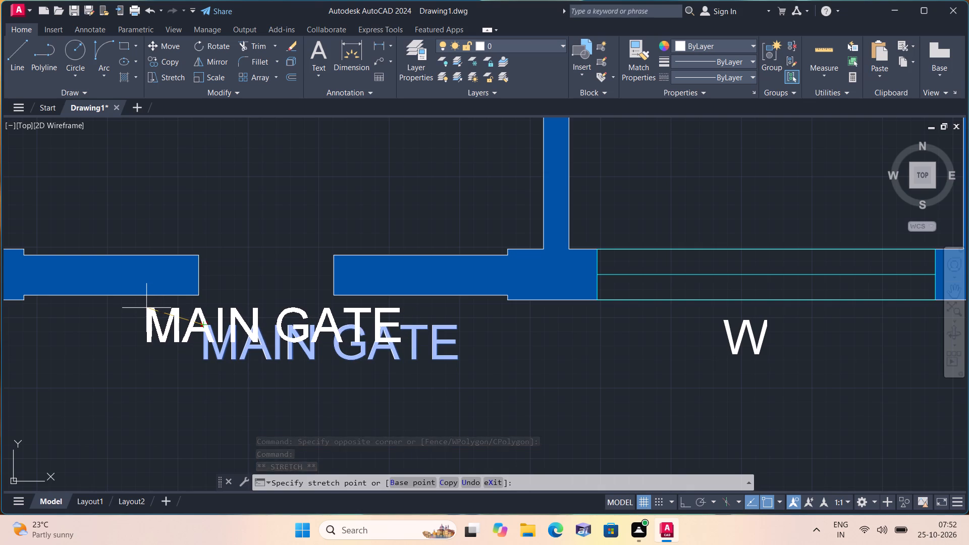
Move the W below the staircase window straight up, close to the outside of the wall.
scroll(569, 371, "down", 1)
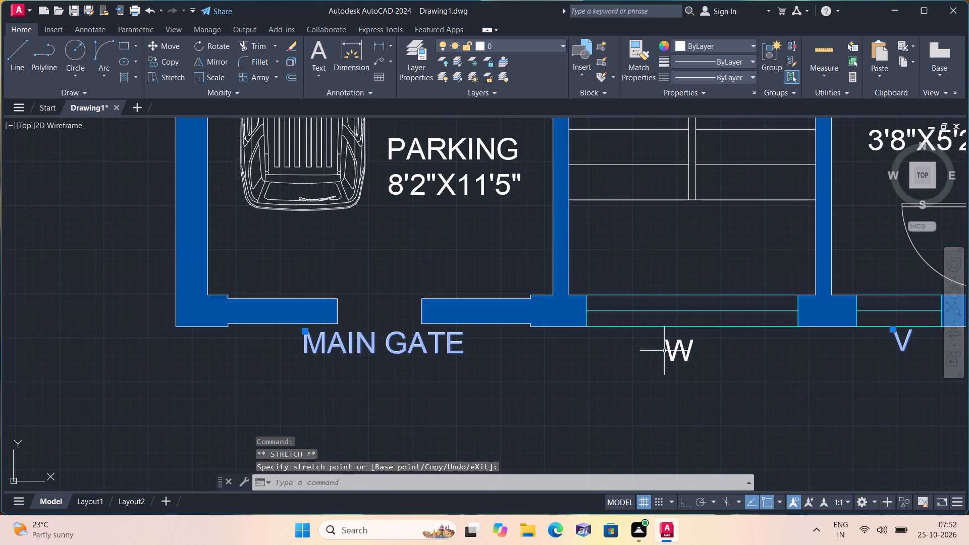
left_click(670, 355)
scroll(656, 345, "up", 1)
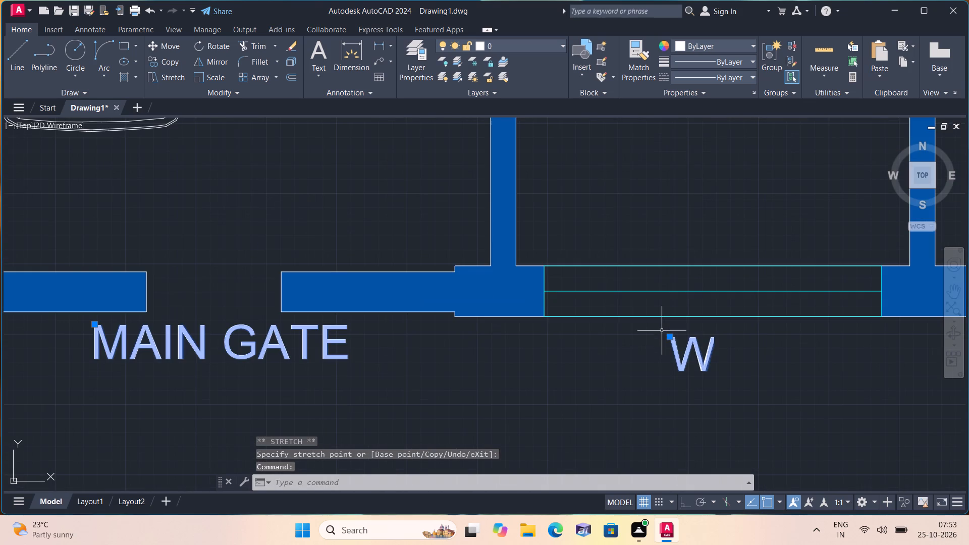
left_click(668, 337)
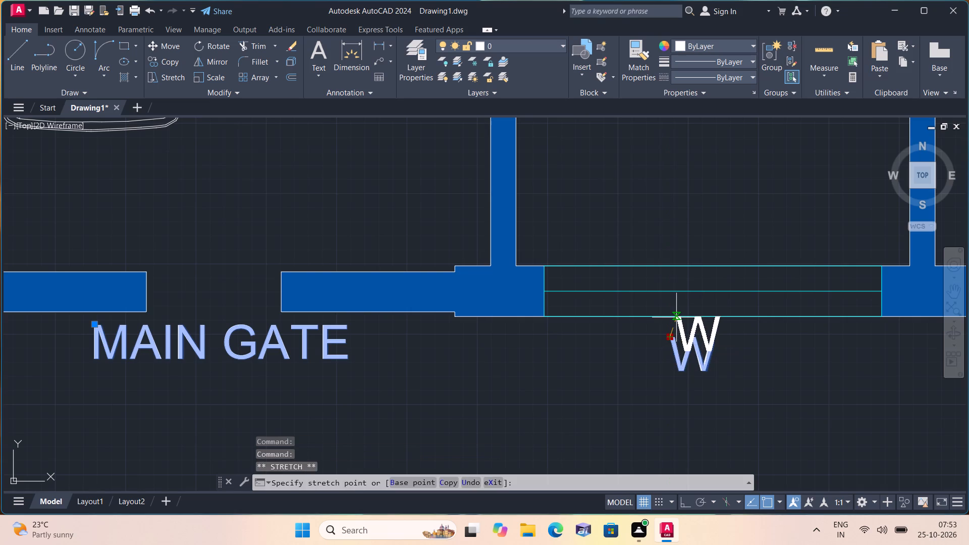
left_click(676, 323)
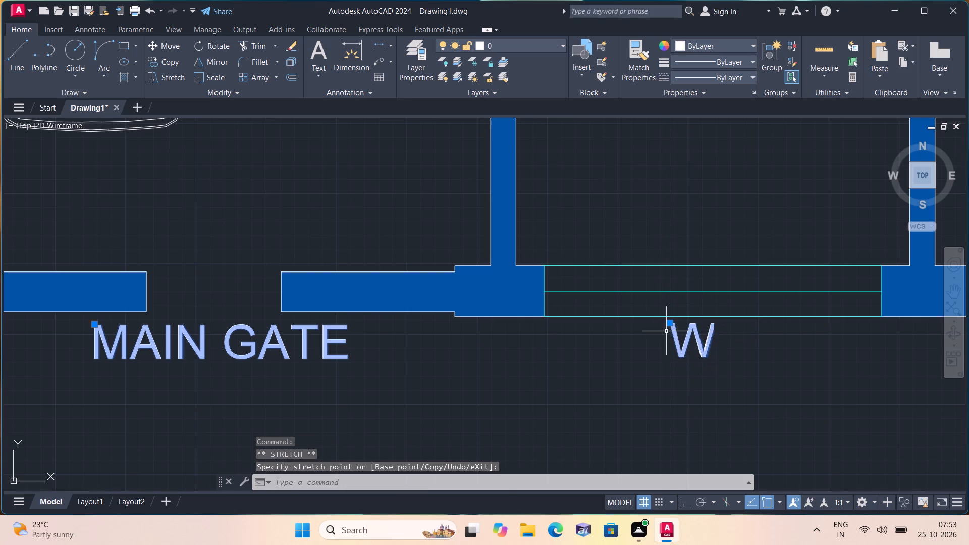
Move the W at the living hall's outer-wall window outward so it sits beside the wall instead of overlapping the window.
scroll(585, 342, "down", 3)
middle_click_drag(473, 260, 479, 457)
scroll(470, 270, "down", 1)
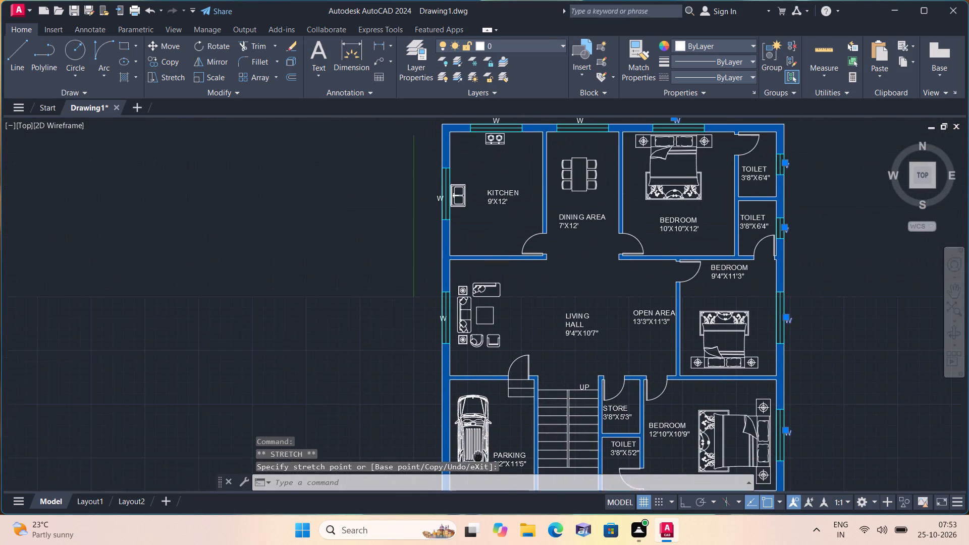
scroll(438, 317, "up", 4)
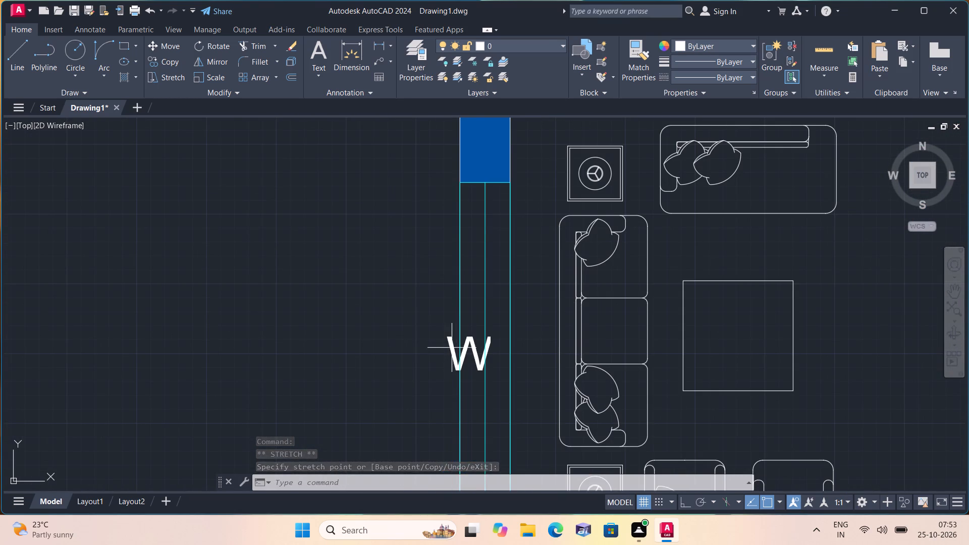
left_click(450, 344)
left_click(447, 336)
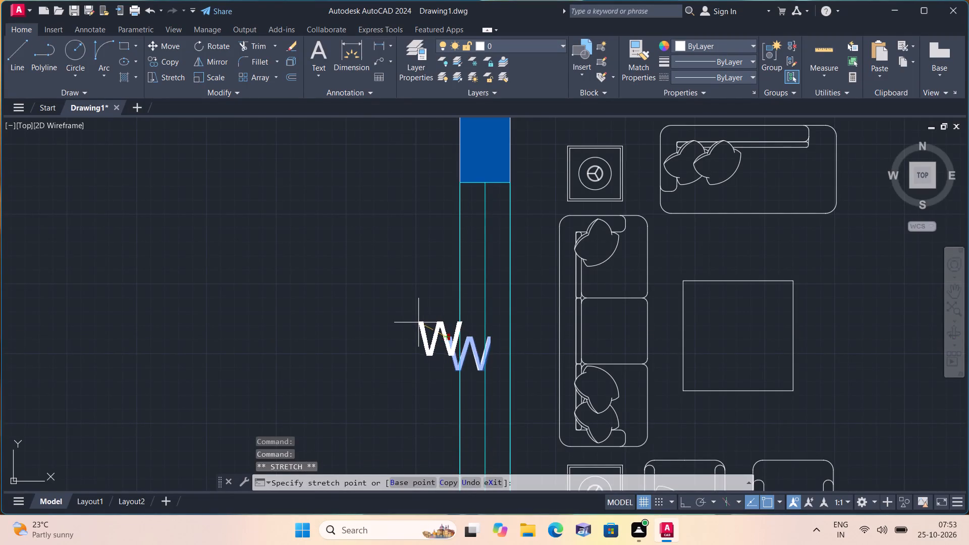
left_click(414, 319)
Move the W at the kitchen's side window, by the sink, outward until it sits clear of the wall.
scroll(412, 304, "down", 2)
middle_click_drag(412, 304, 480, 525)
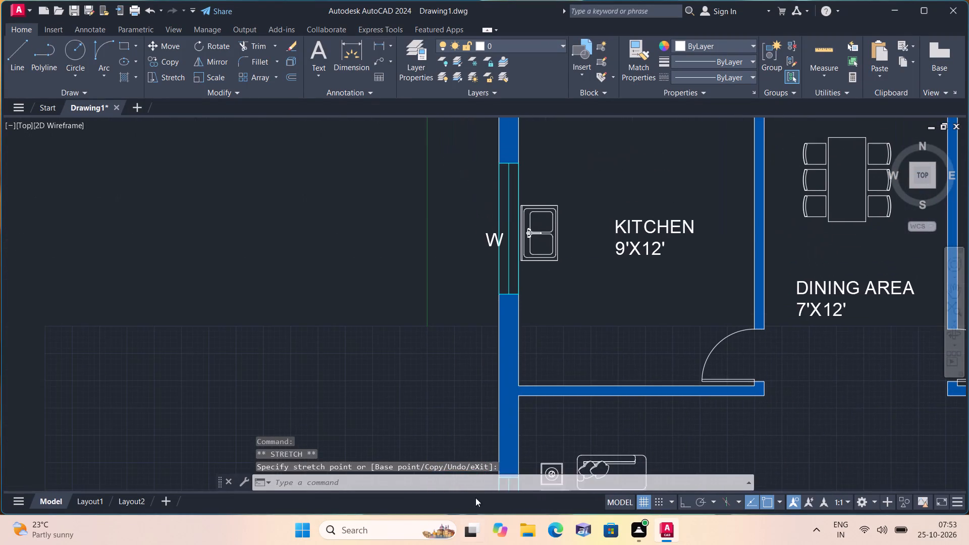
scroll(468, 246, "up", 2)
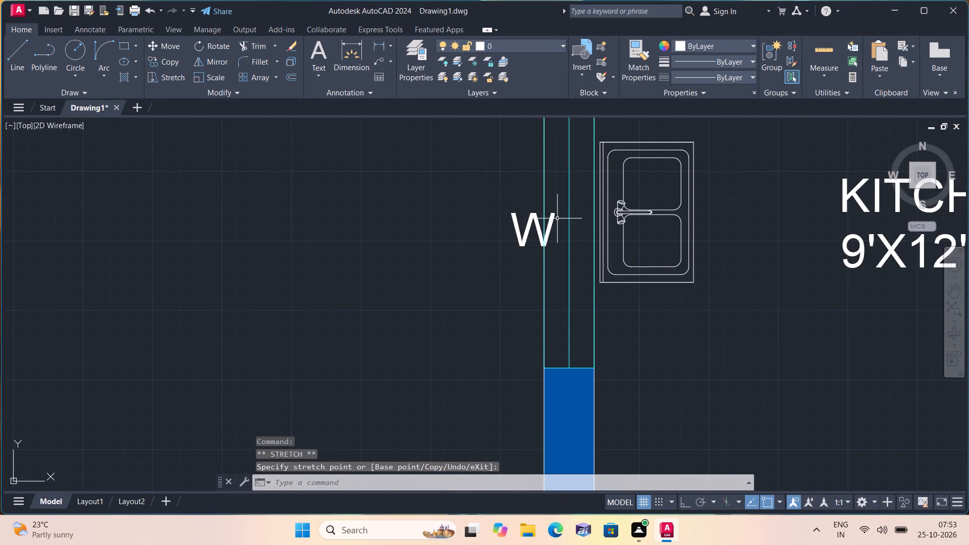
left_click(526, 215)
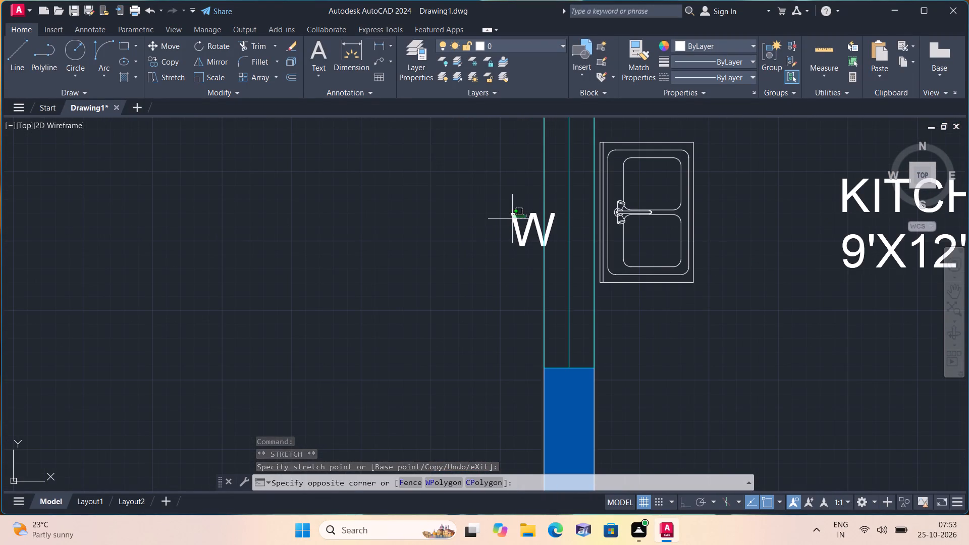
left_click(512, 219)
left_click(510, 213)
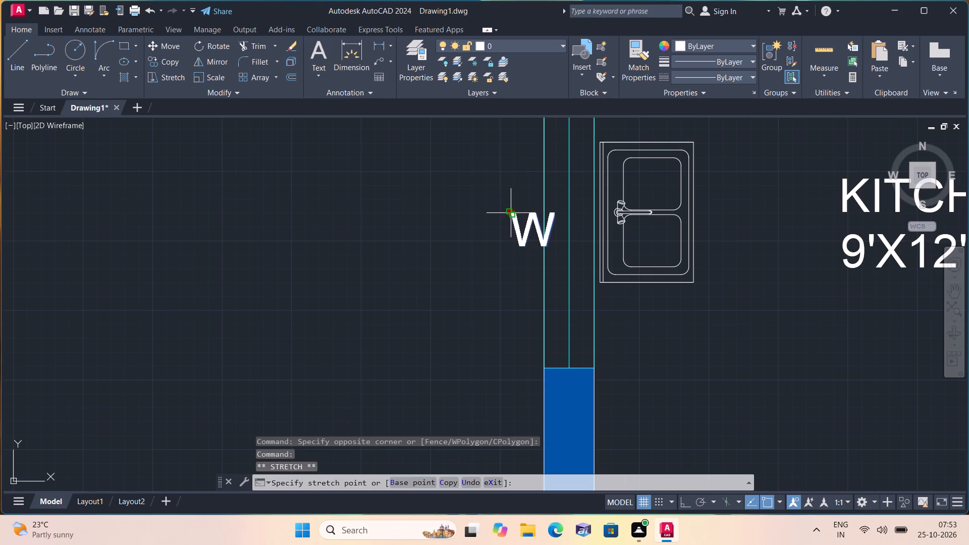
left_click(498, 199)
middle_click_drag(498, 199, 498, 210)
scroll(498, 199, "down", 2)
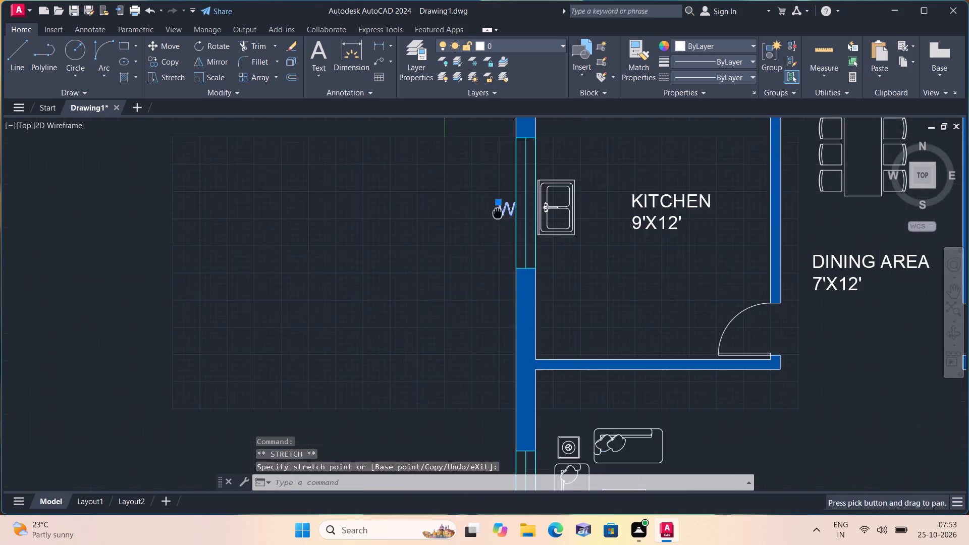
scroll(500, 250, "down", 2)
key("Escape")
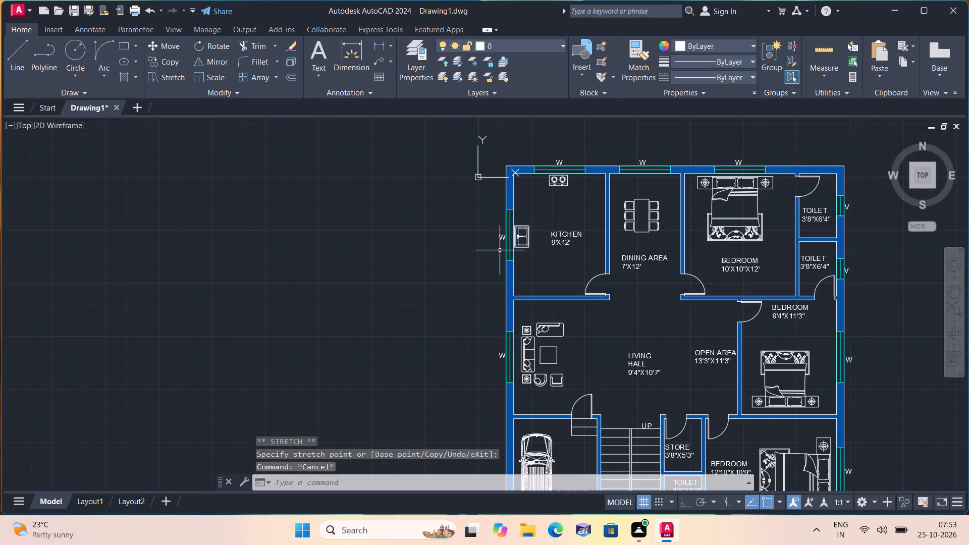
Inspect the whole floor plan, checking the placement of the W, V, MAIN GATE and room labels around the walls.
scroll(432, 224, "down", 1)
scroll(543, 264, "down", 1)
middle_click_drag(536, 260, 478, 257)
scroll(498, 250, "down", 1)
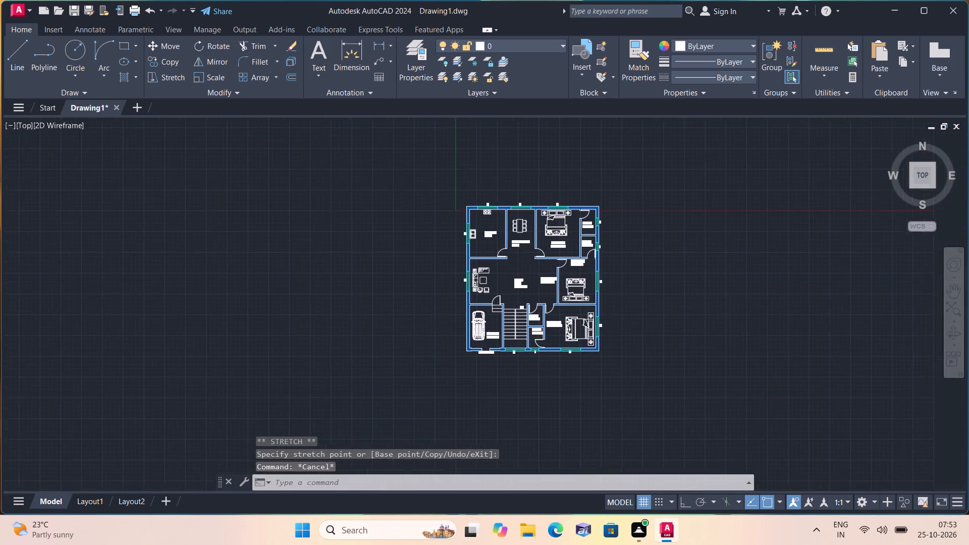
middle_click_drag(478, 257, 462, 323)
scroll(468, 320, "up", 2)
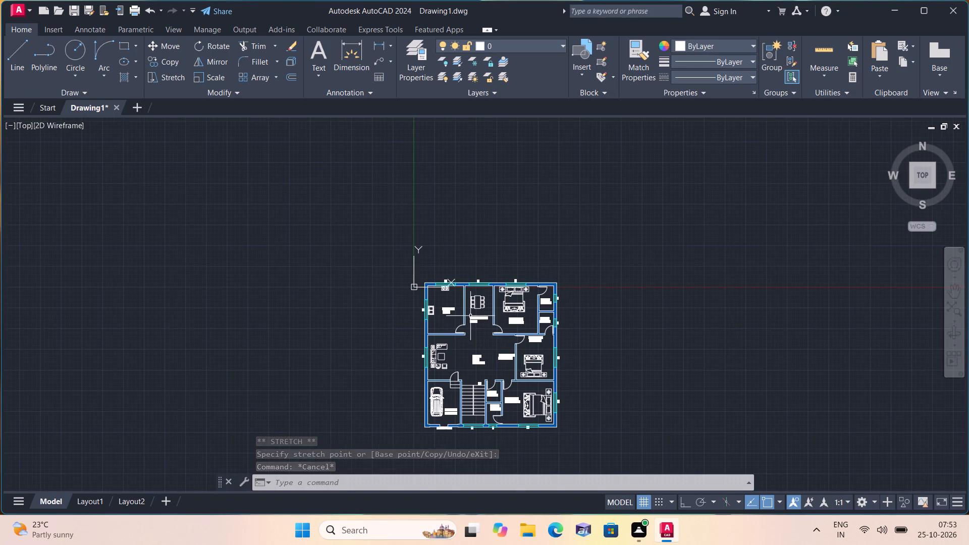
scroll(411, 275, "up", 2)
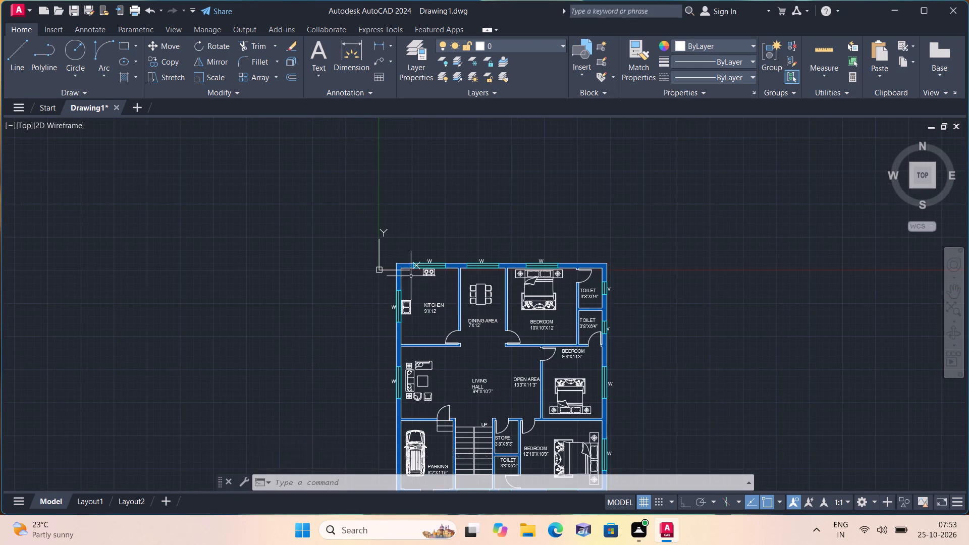
scroll(432, 260, "up", 2)
middle_click_drag(432, 256, 347, 316)
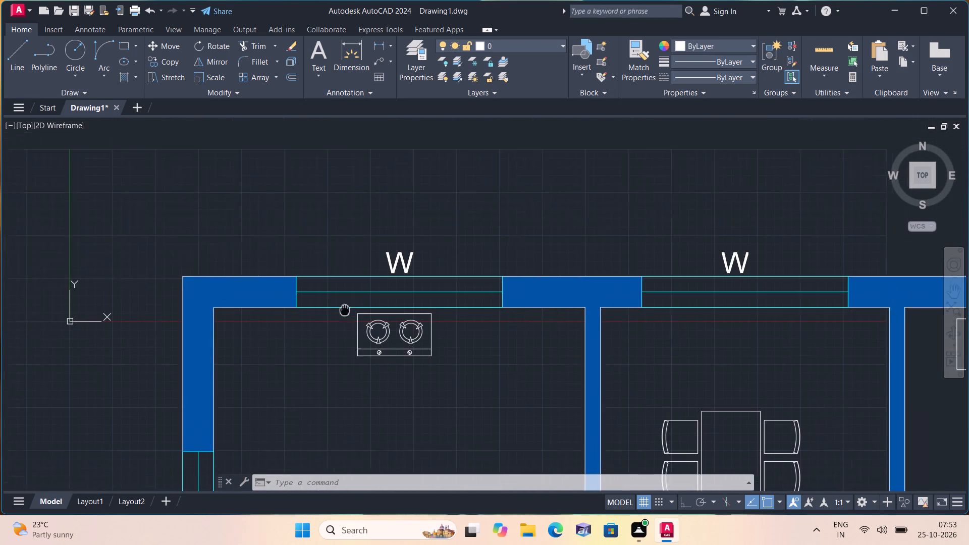
middle_click_drag(347, 316, 348, 318)
scroll(575, 330, "down", 1)
middle_click_drag(572, 326, 371, 323)
scroll(368, 336, "down", 1)
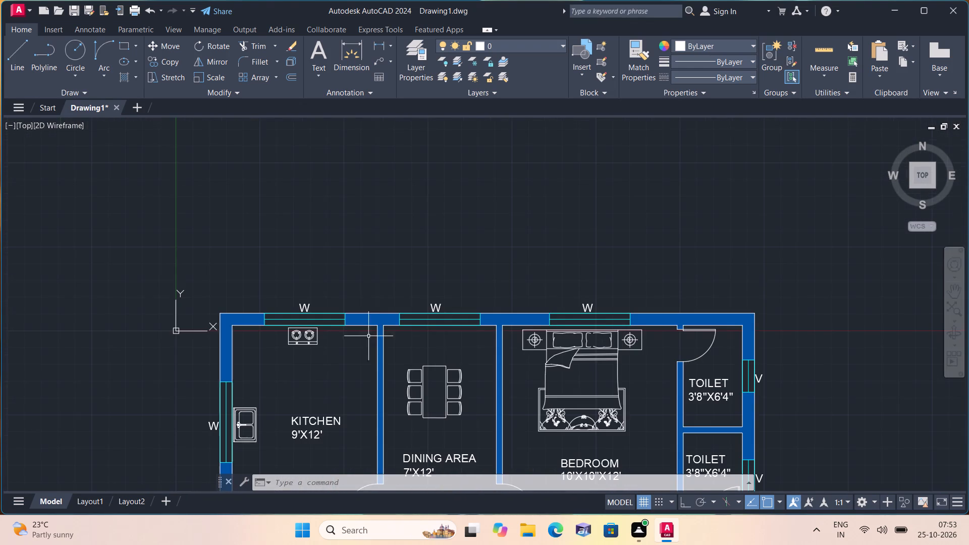
middle_click_drag(603, 336, 551, 279)
scroll(602, 334, "down", 3)
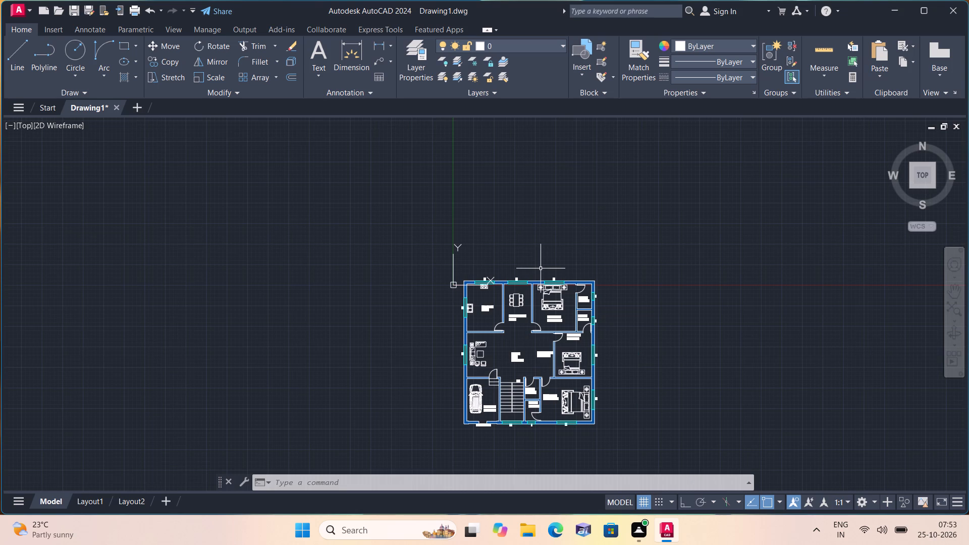
scroll(625, 337, "up", 3)
middle_click_drag(611, 353, 556, 195)
scroll(611, 353, "down", 1)
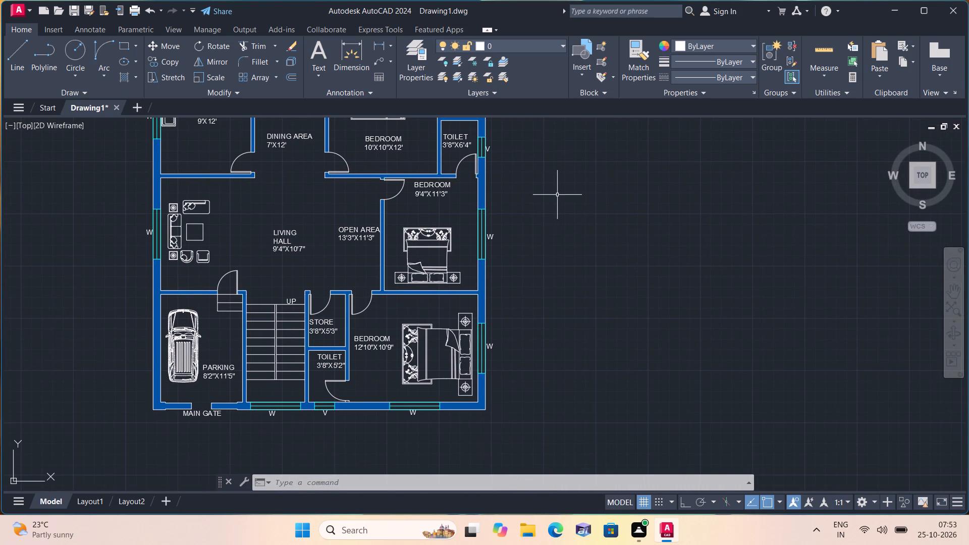
scroll(409, 274, "down", 1)
middle_click_drag(375, 248, 380, 249)
scroll(376, 248, "down", 1)
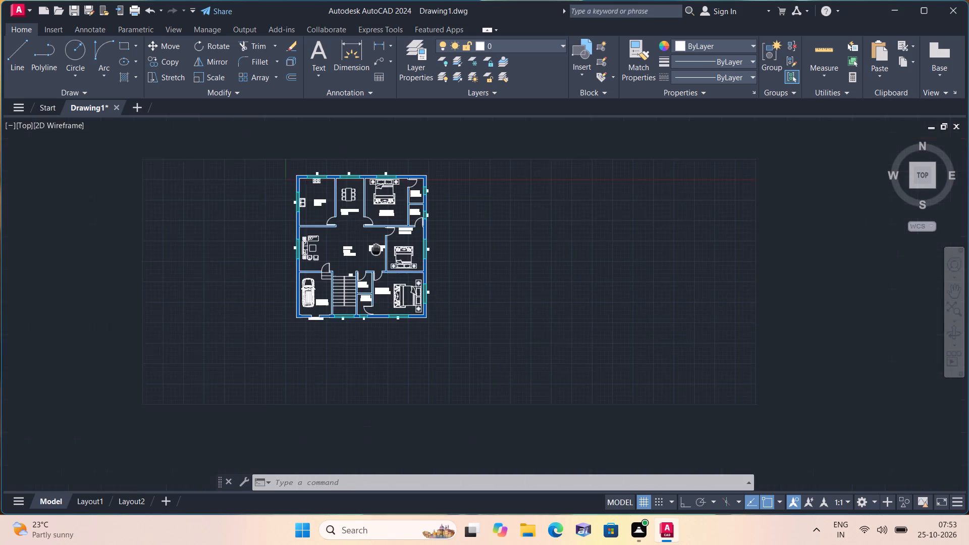
middle_click_drag(380, 249, 544, 379)
scroll(523, 352, "up", 2)
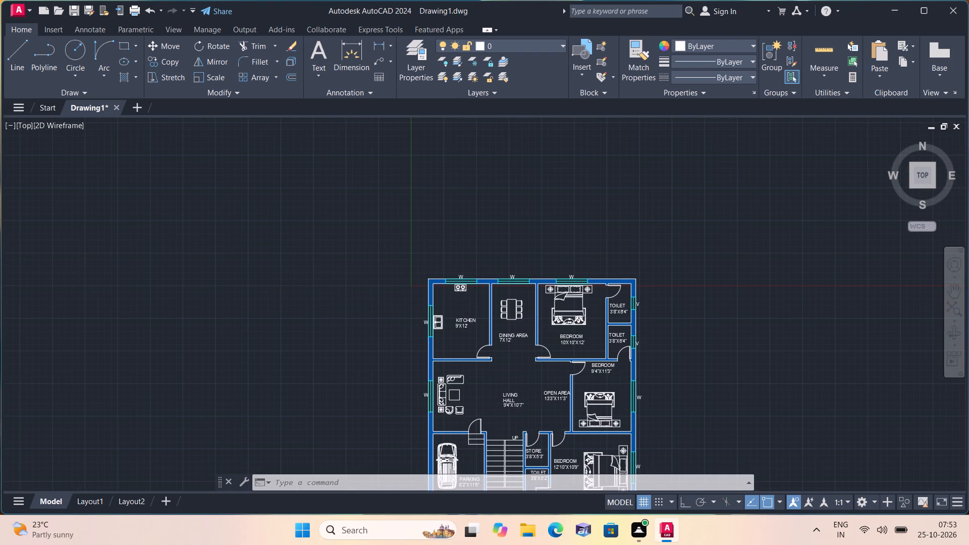
middle_click_drag(508, 335, 378, 222)
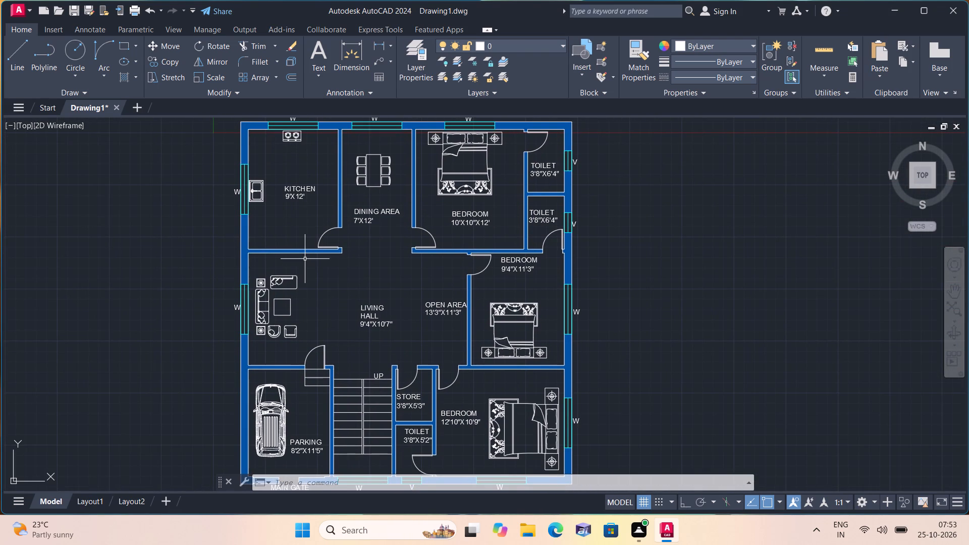
Draw the stair direction line from under UP about 8' down that flight, across the landing, and up the other flight to its third tread line.
type("l")
key("space")
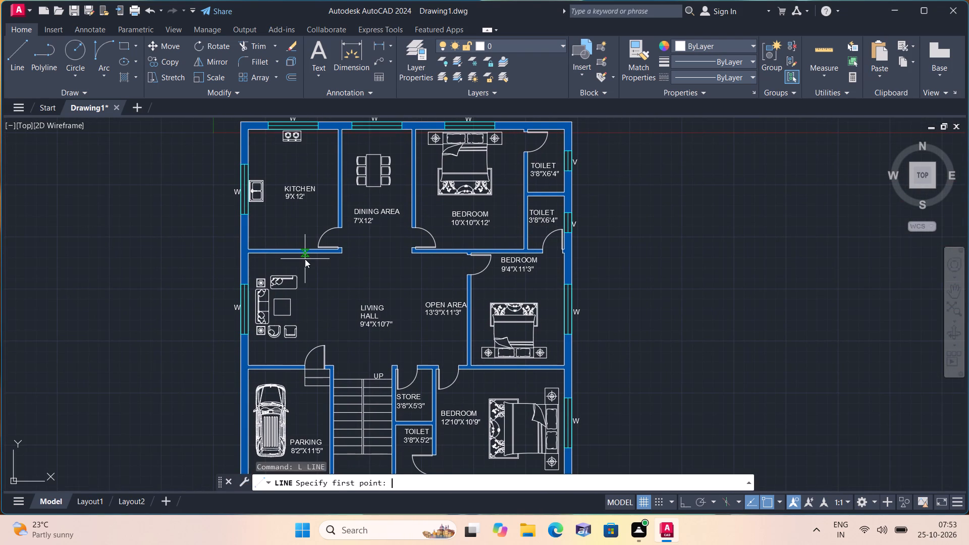
scroll(330, 289, "up", 1)
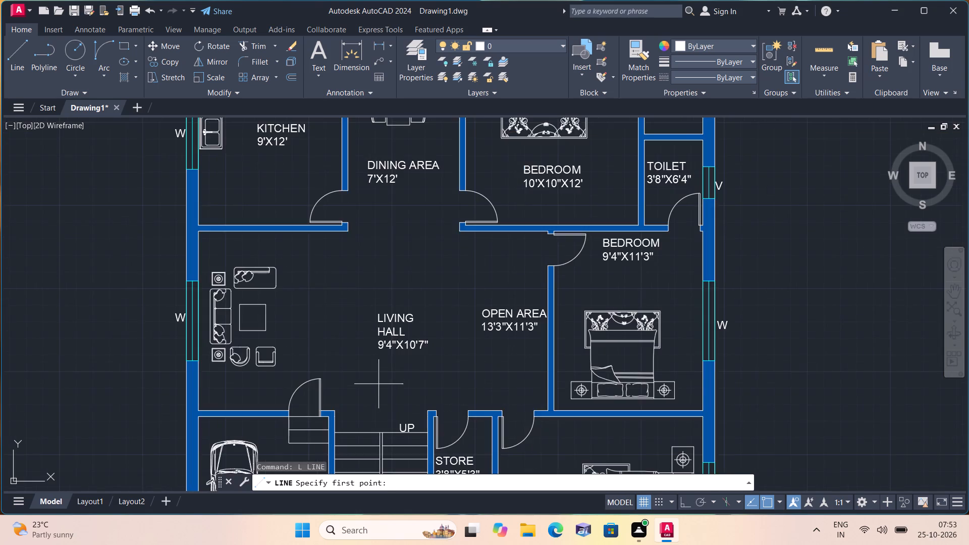
scroll(379, 387, "up", 2)
middle_click_drag(378, 386, 355, 209)
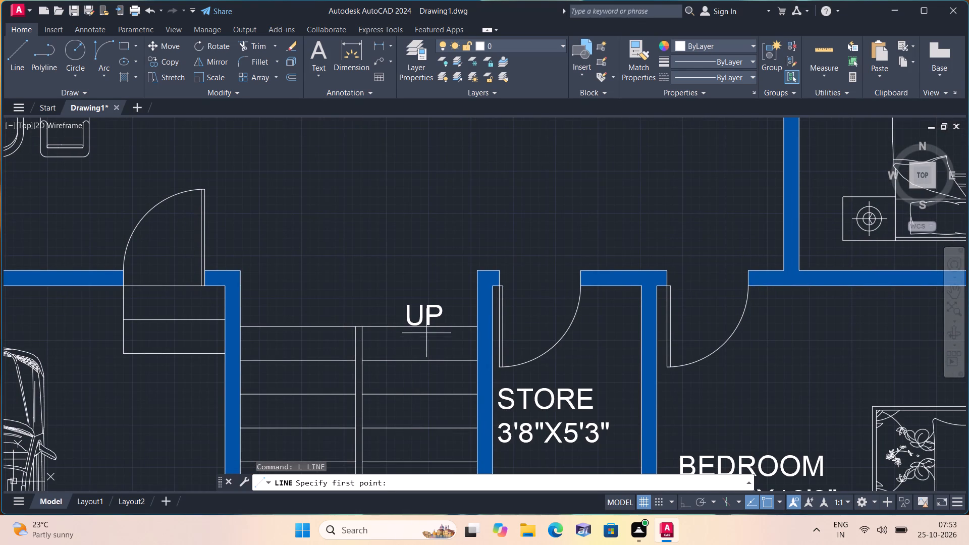
left_click(421, 327)
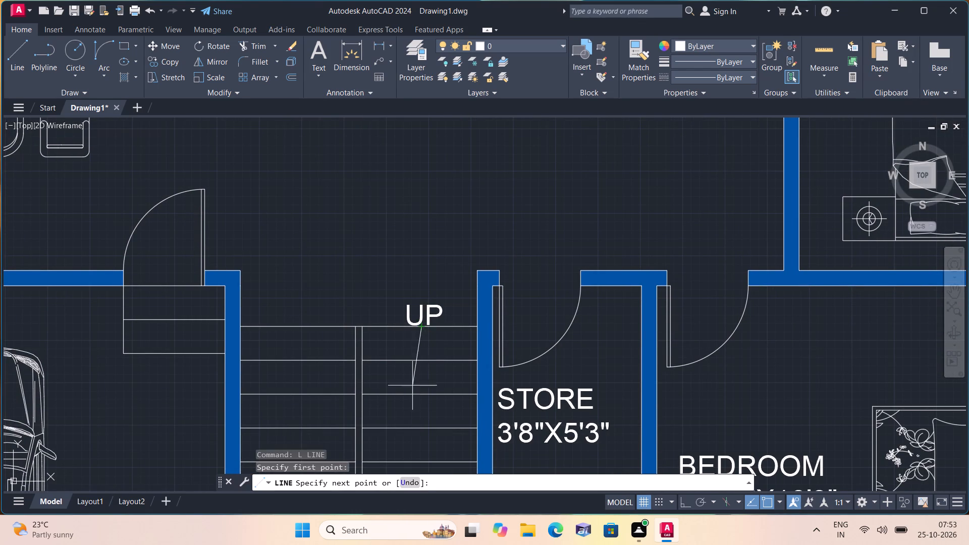
scroll(413, 391, "down", 1)
middle_click_drag(413, 391, 406, 320)
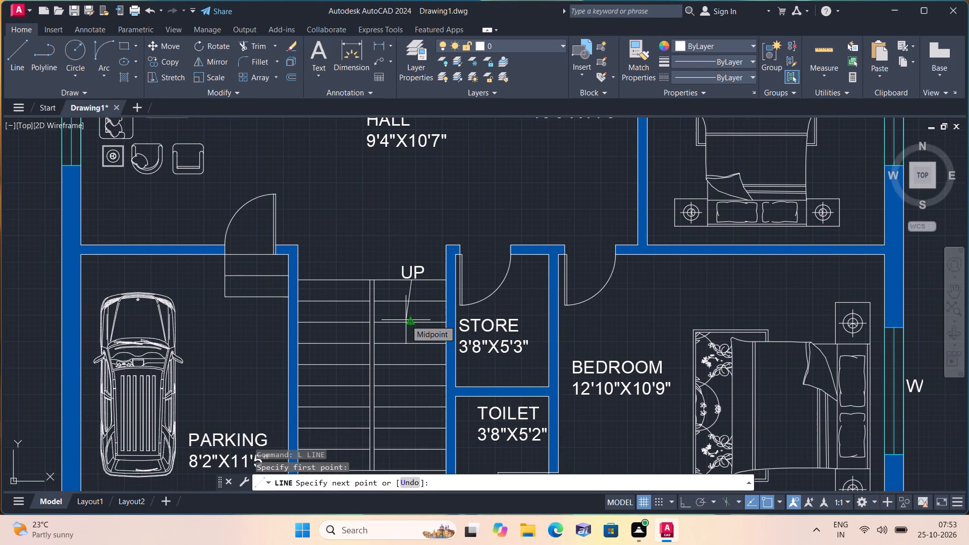
key("F8")
scroll(419, 362, "down", 1)
middle_click_drag(419, 362, 417, 357)
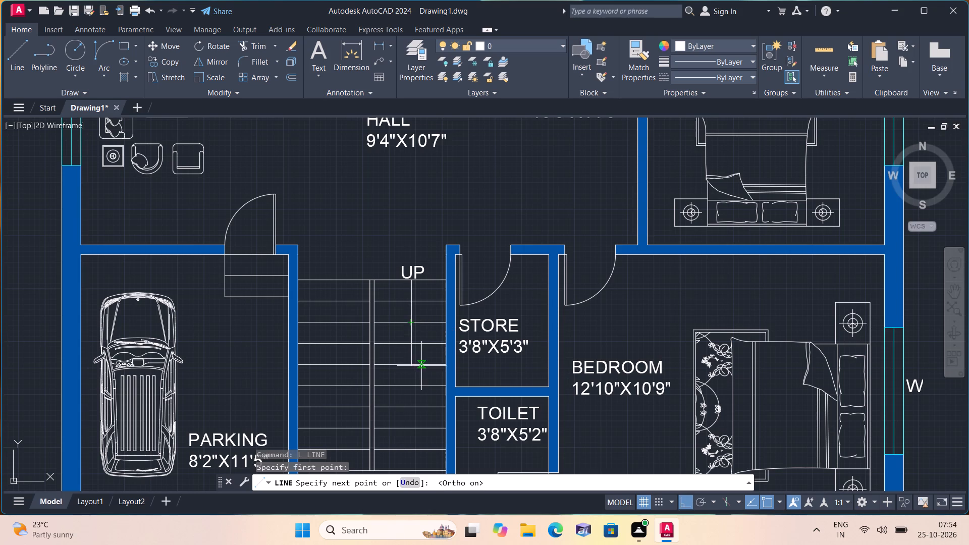
middle_click_drag(417, 357, 421, 284)
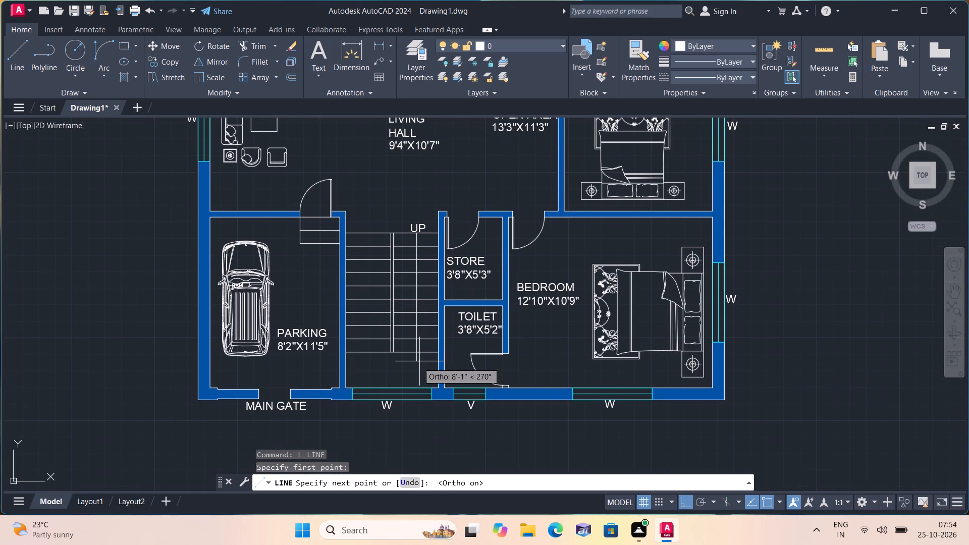
left_click(415, 365)
scroll(350, 361, "up", 1)
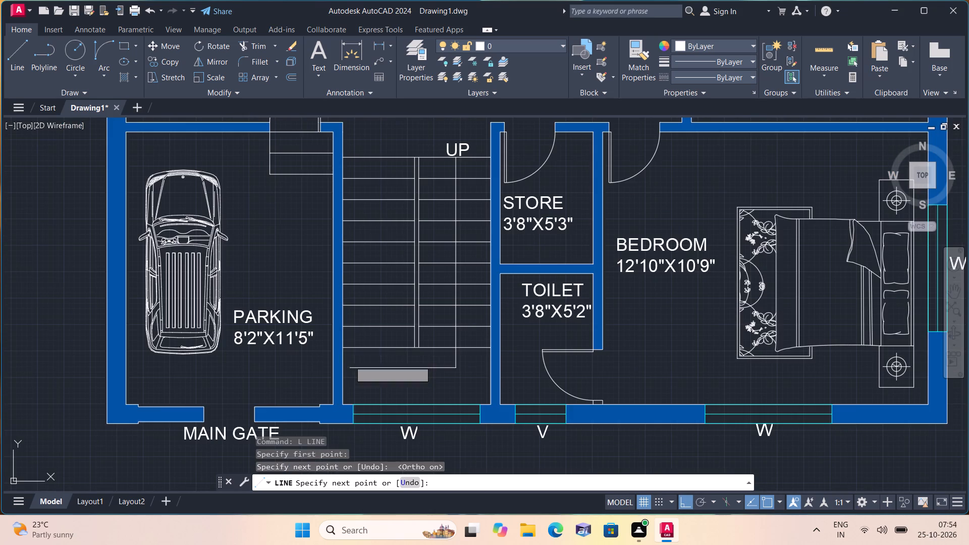
left_click(381, 361)
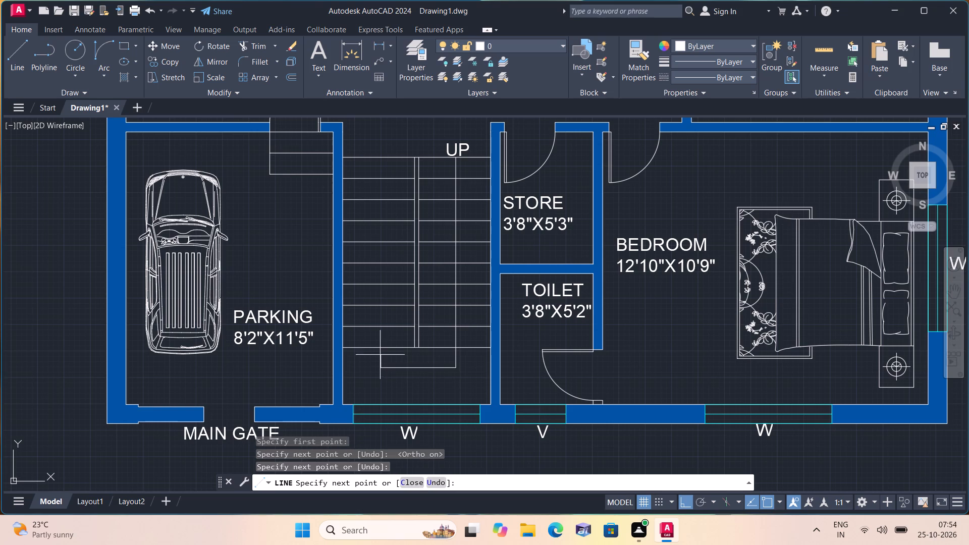
scroll(386, 214, "up", 2)
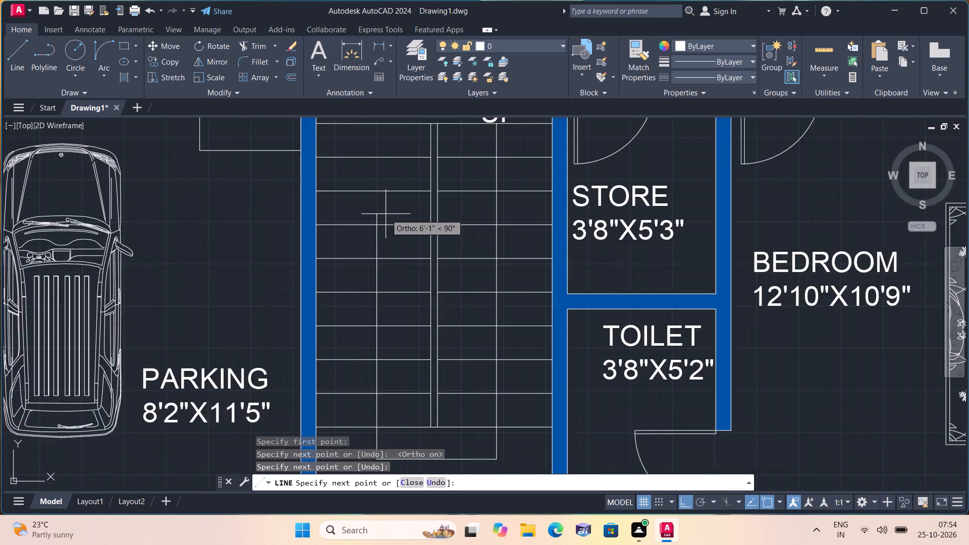
scroll(386, 214, "up", 1)
left_click(362, 155)
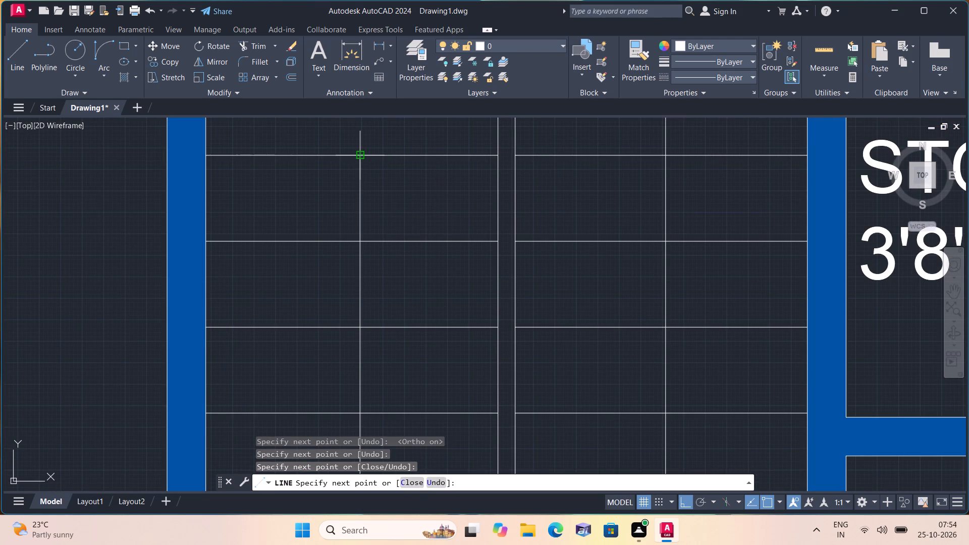
Draw one half of an arrowhead at the direction line's end: a slanted edge plus a short horizontal edge back to the line.
key("F8")
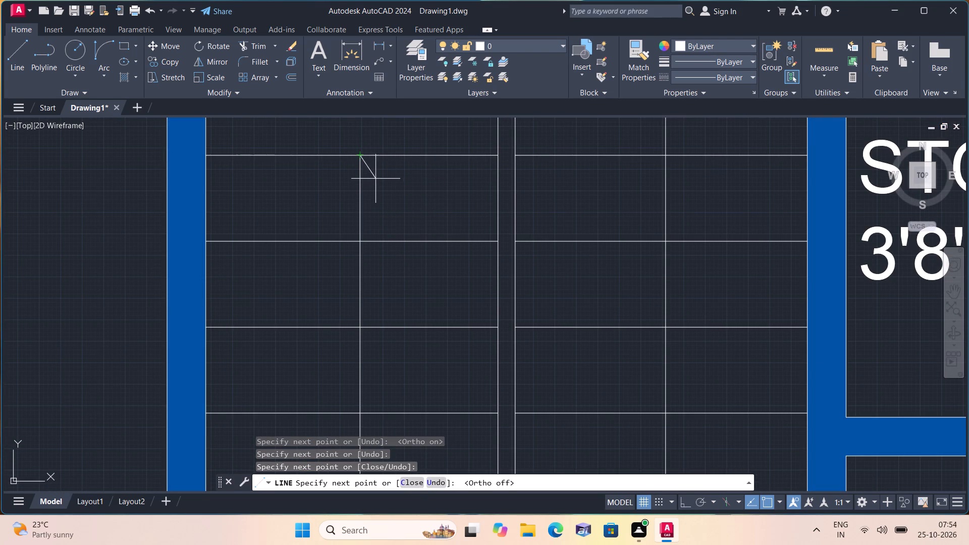
left_click(372, 187)
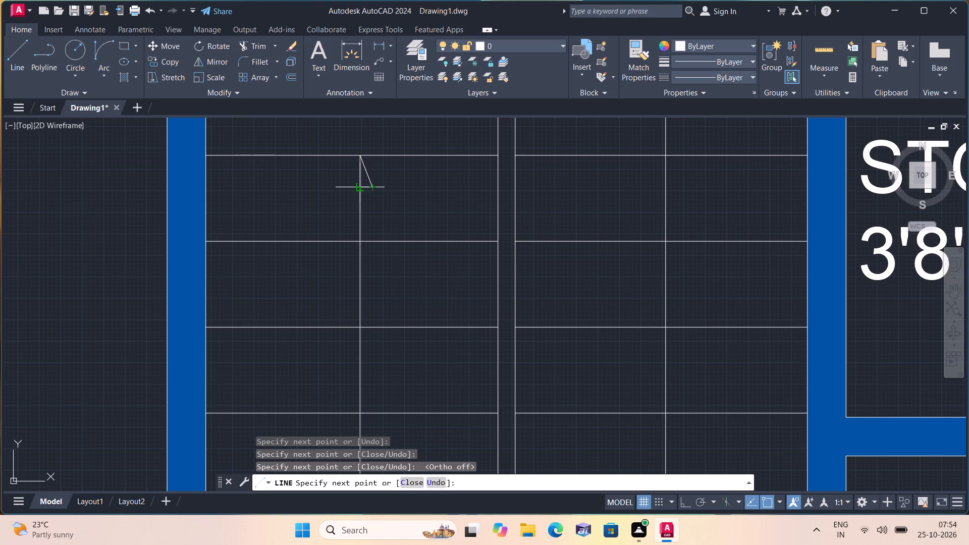
key("F8")
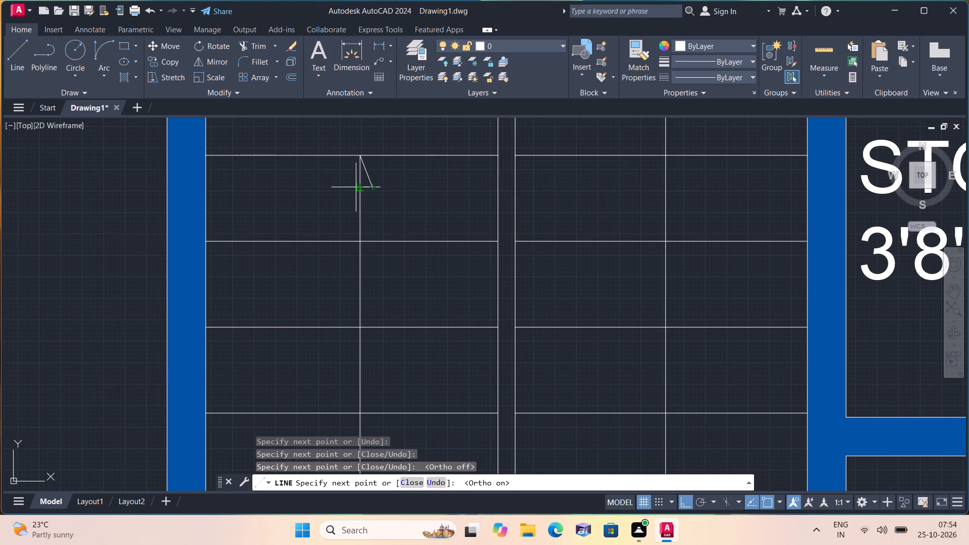
left_click(357, 187)
key("F8")
scroll(357, 185, "up", 2)
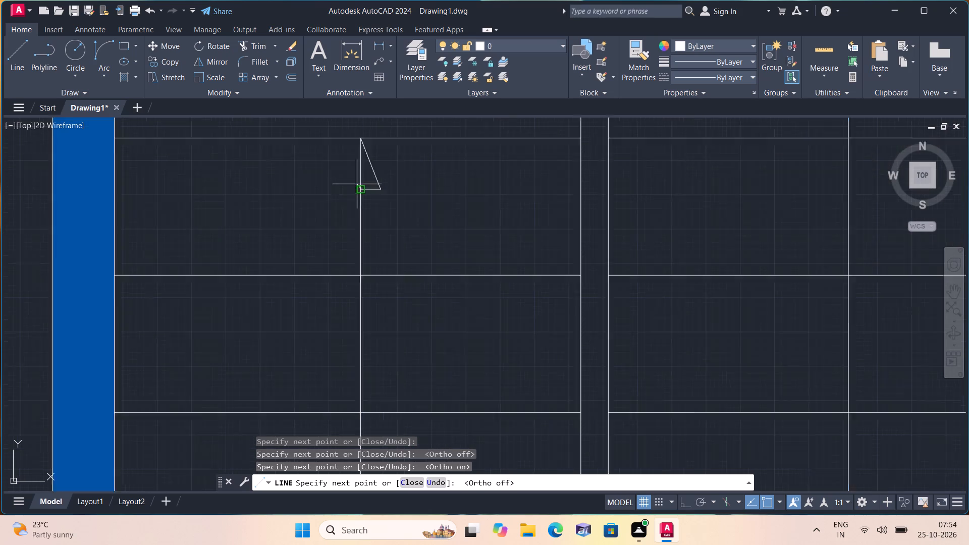
key("Escape")
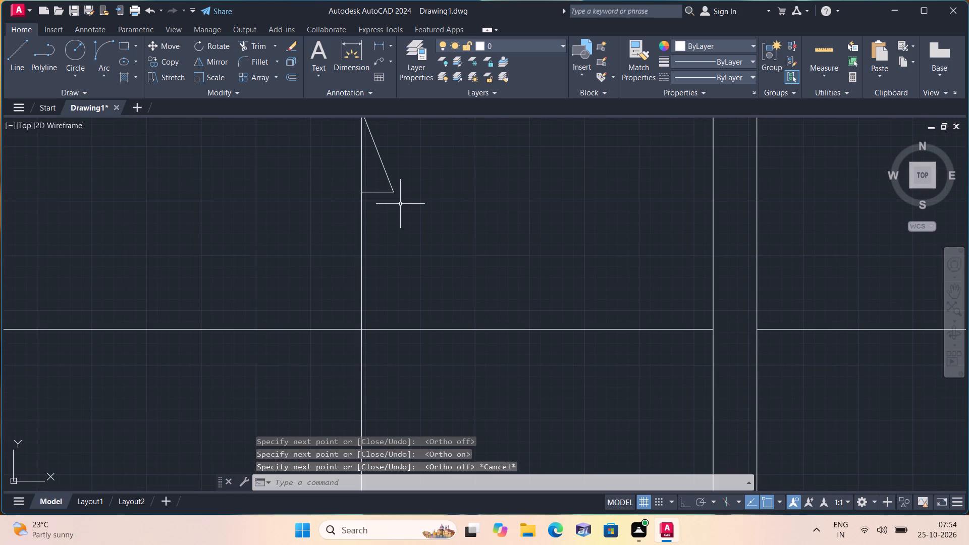
Mirror the half arrowhead across the stair direction line, keeping the original half, to complete the arrowhead.
scroll(375, 183, "up", 1)
left_click(414, 210)
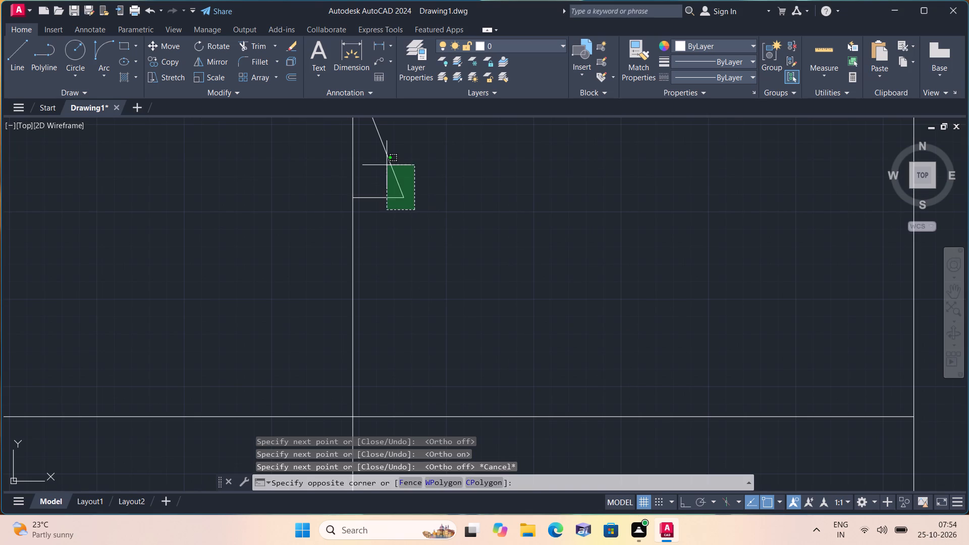
left_click(380, 156)
key("F8")
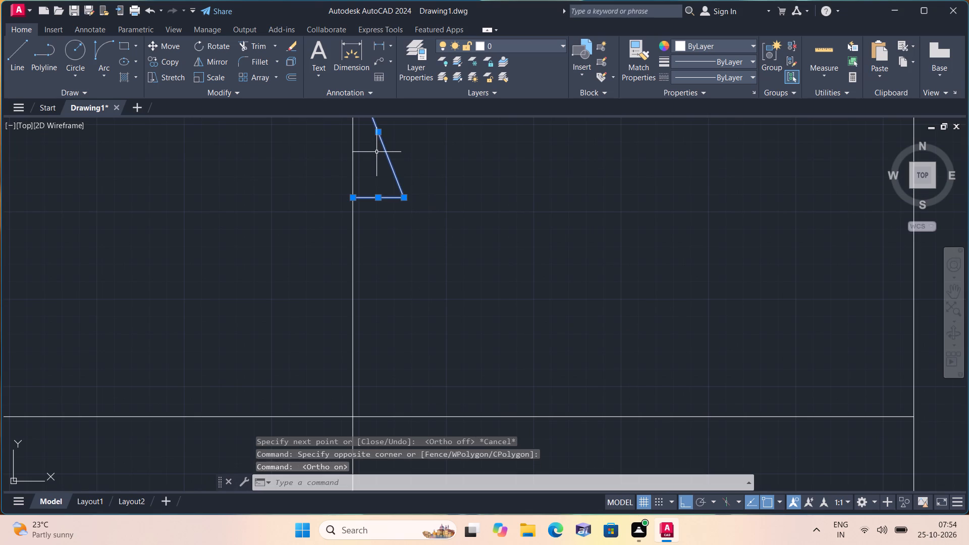
left_click(213, 59)
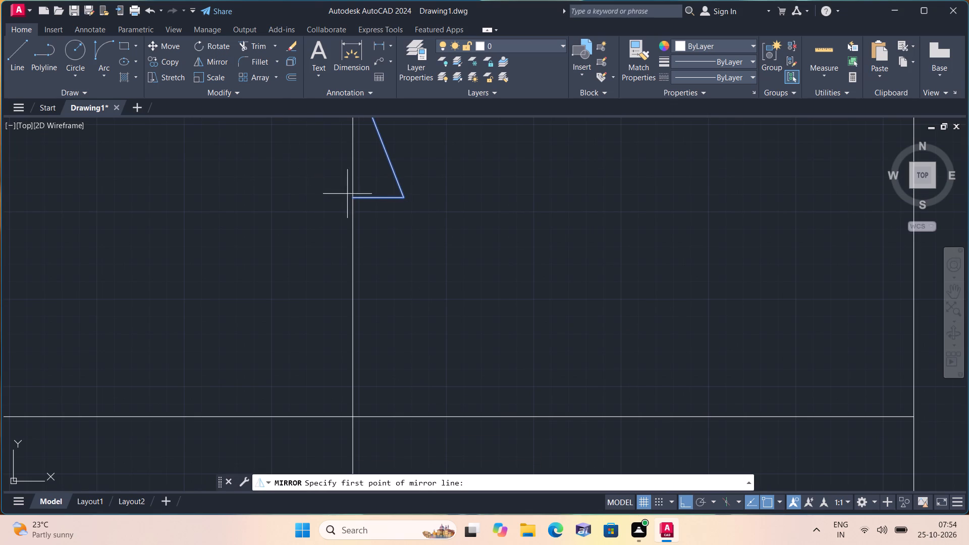
left_click(354, 195)
middle_click_drag(351, 162, 382, 322)
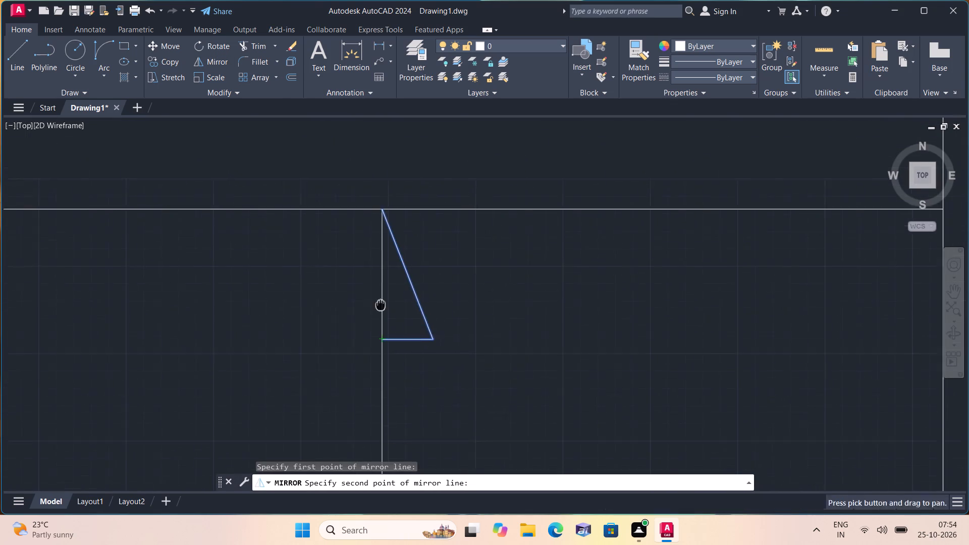
left_click(380, 192)
type("n")
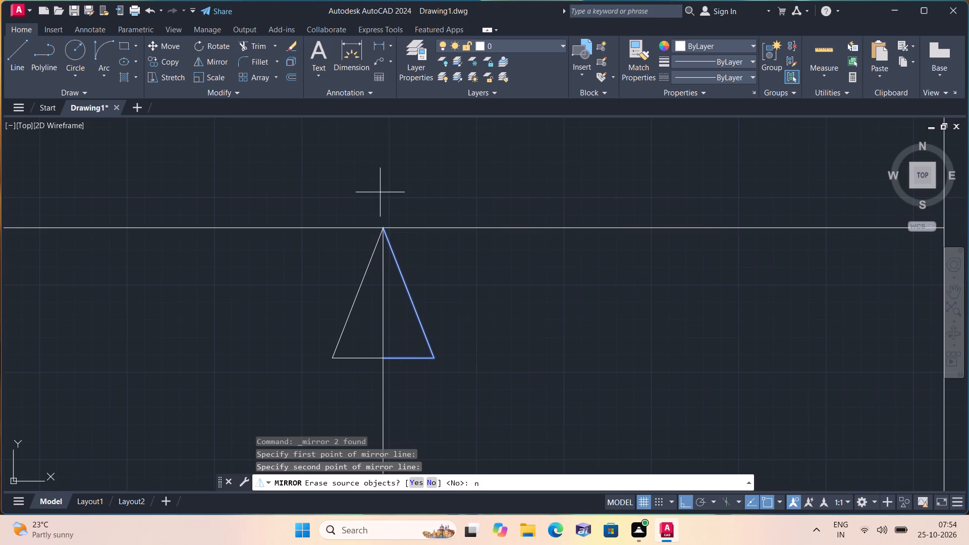
key("space")
scroll(389, 219, "up", 5)
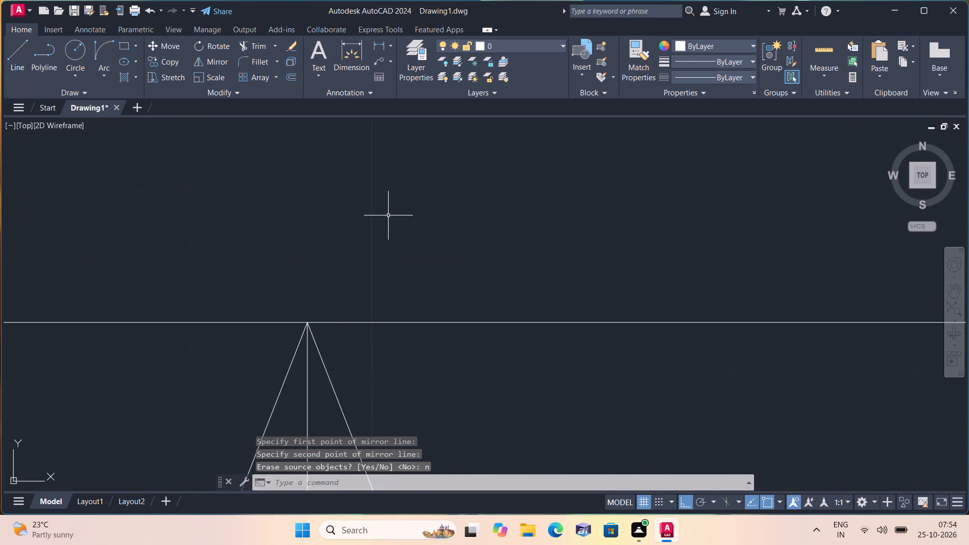
key("Escape")
Add a linear dimension for the house's overall width between the outer corners of the top wall, placed above the window W labels.
scroll(384, 225, "down", 7)
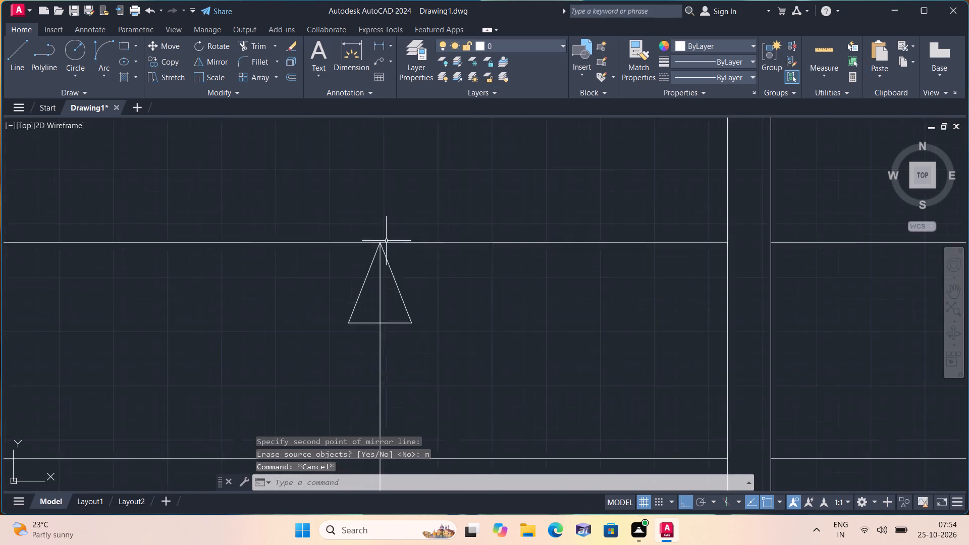
scroll(415, 261, "down", 6)
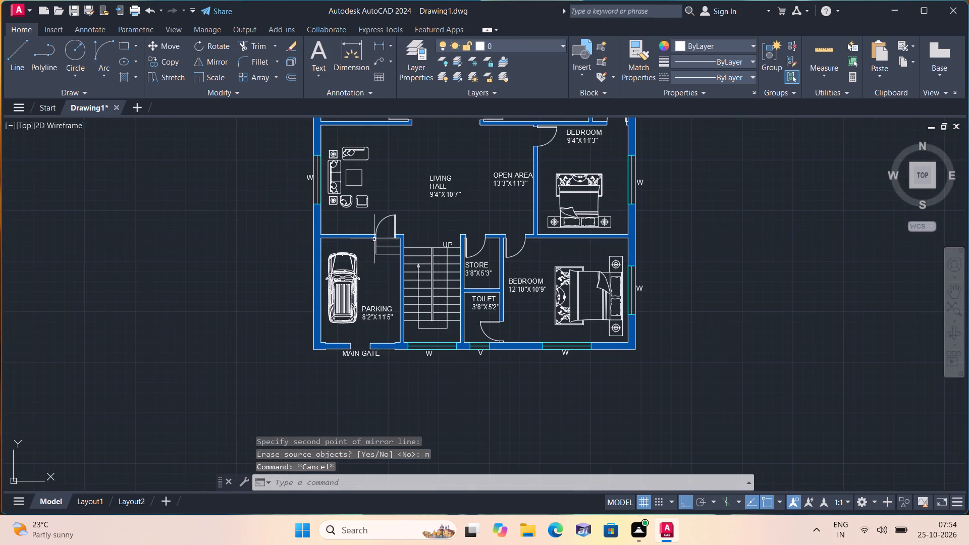
left_click(391, 42)
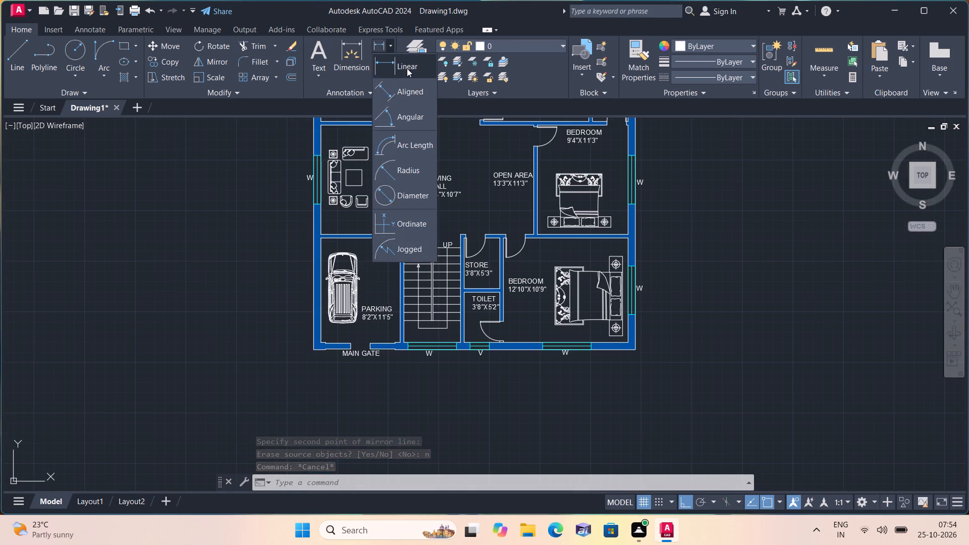
left_click(406, 67)
scroll(282, 194, "down", 1)
middle_click_drag(280, 193, 271, 252)
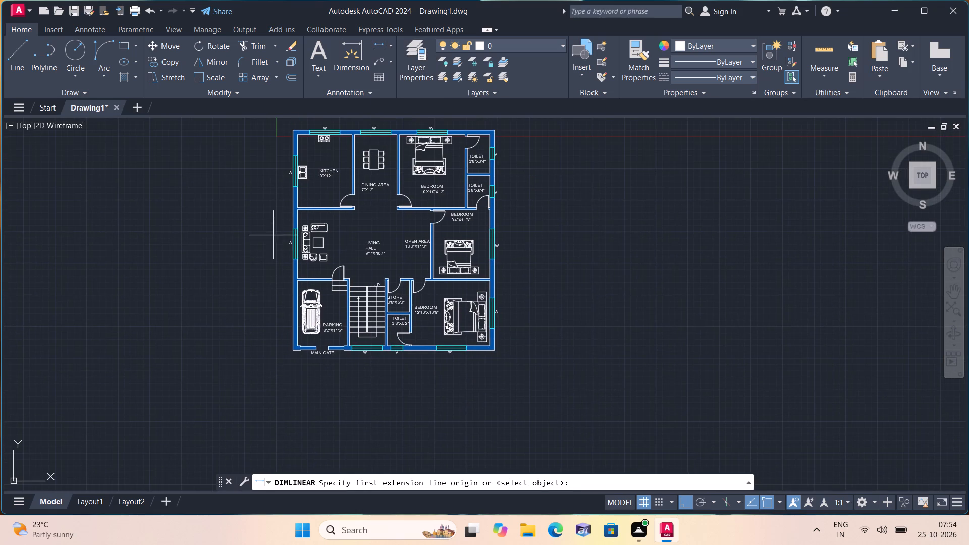
scroll(303, 186, "down", 2)
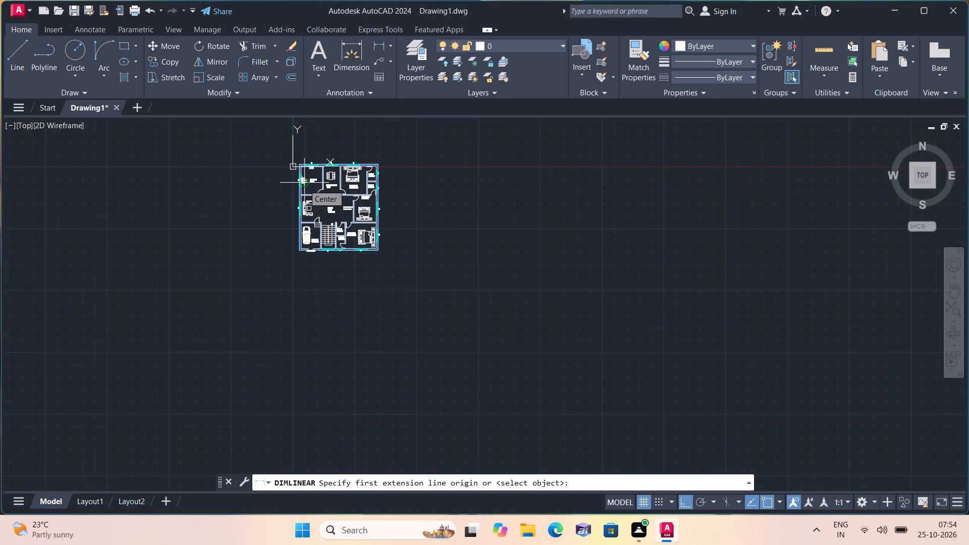
scroll(304, 185, "up", 2)
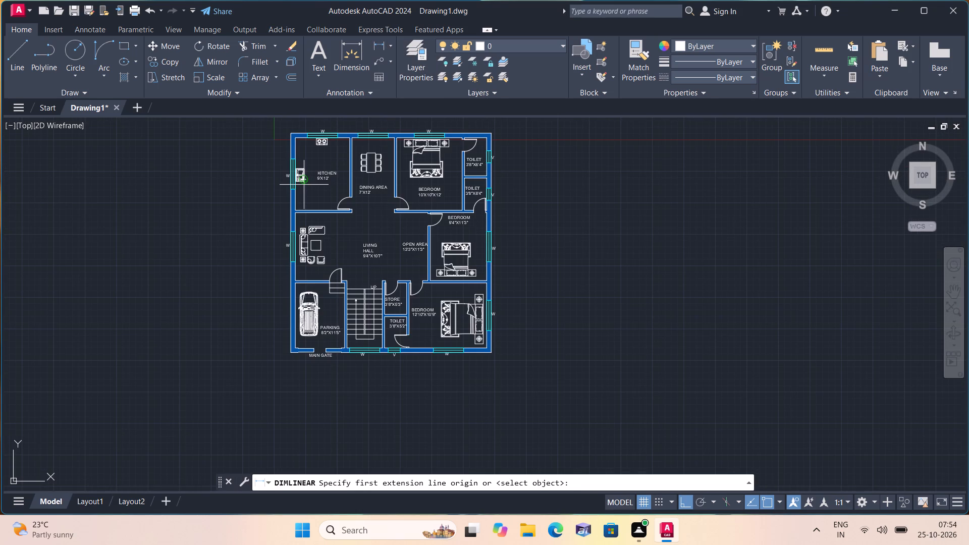
middle_click_drag(332, 156, 325, 186)
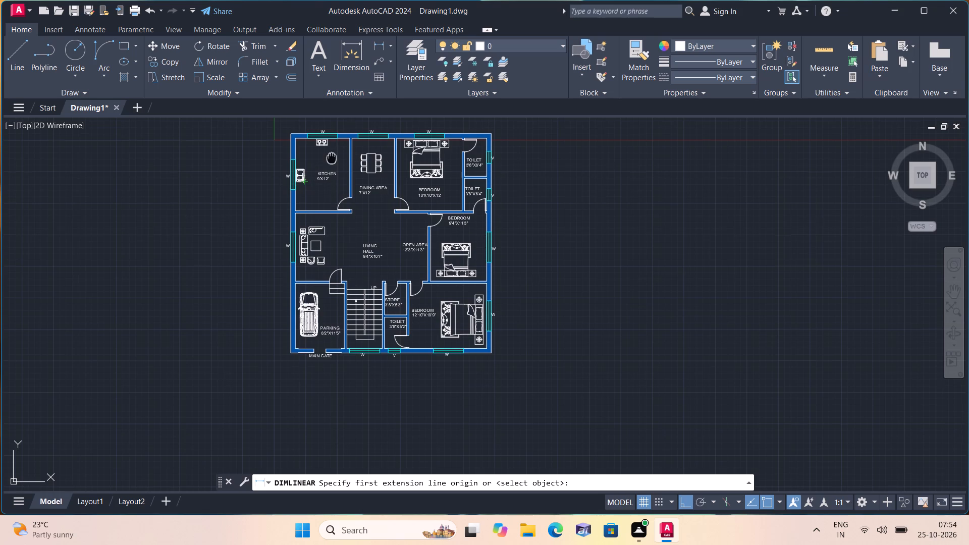
middle_click_drag(325, 186, 313, 221)
scroll(298, 184, "up", 2)
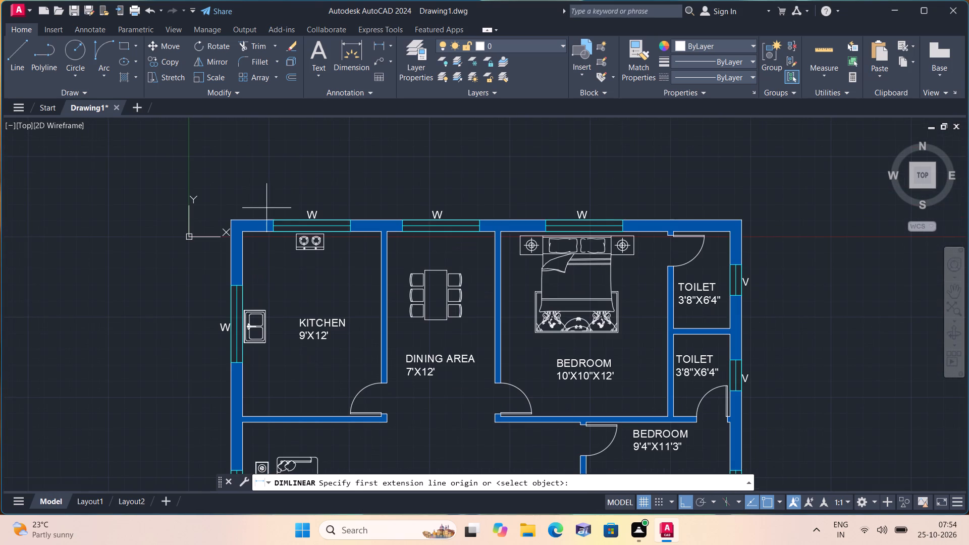
left_click(235, 215)
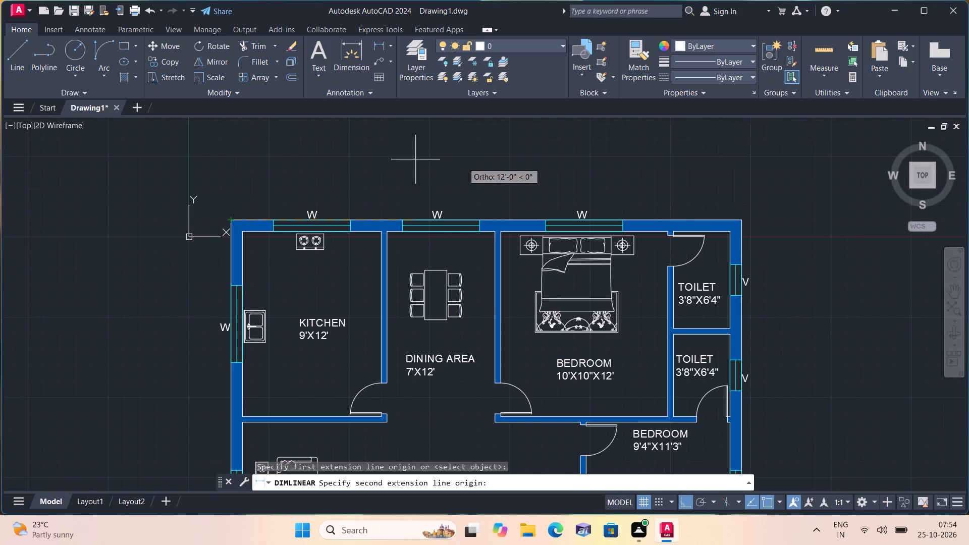
left_click(742, 217)
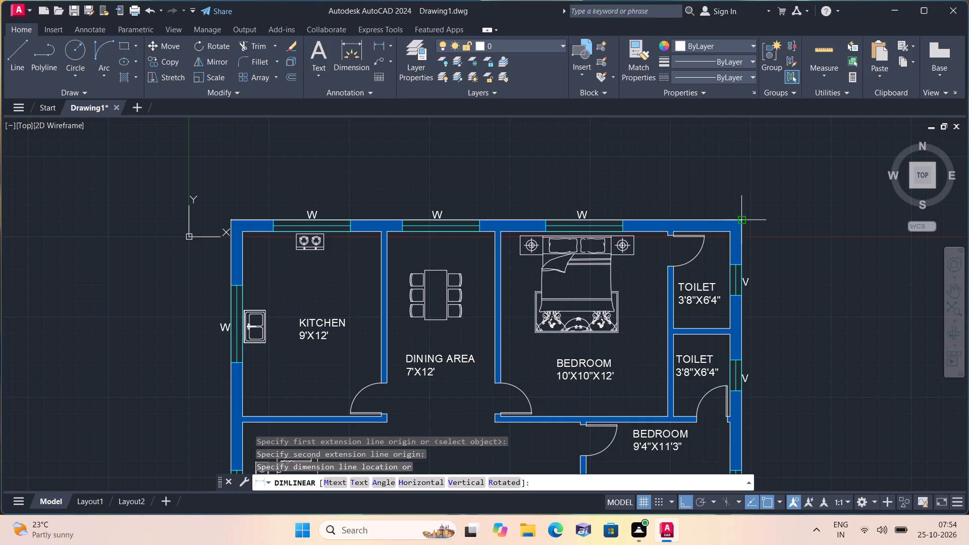
left_click(713, 156)
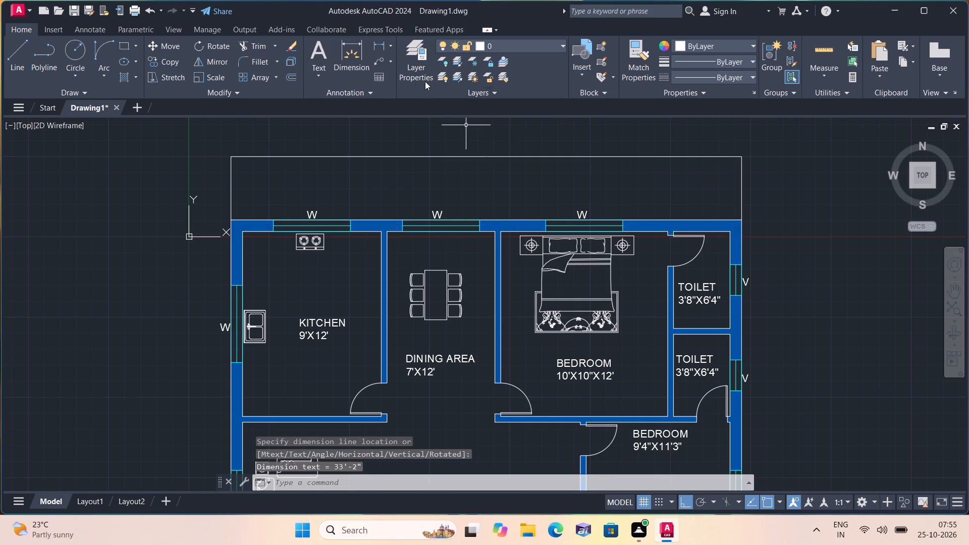
Add a linear dimension for the house's overall depth between the right wall's outer corners, placed outside the W and V labels.
left_click(393, 42)
left_click(401, 65)
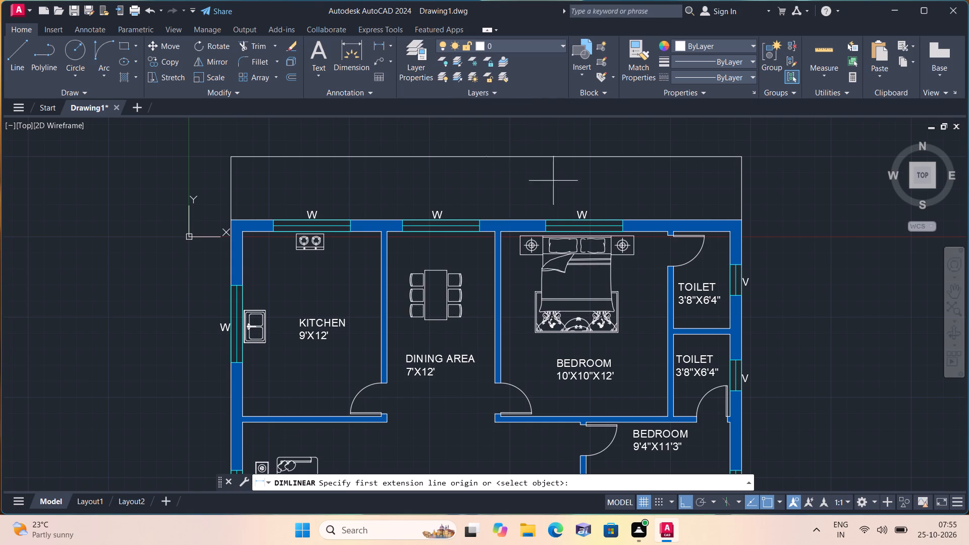
left_click(744, 219)
scroll(740, 222, "down", 2)
middle_click_drag(740, 222, 659, 173)
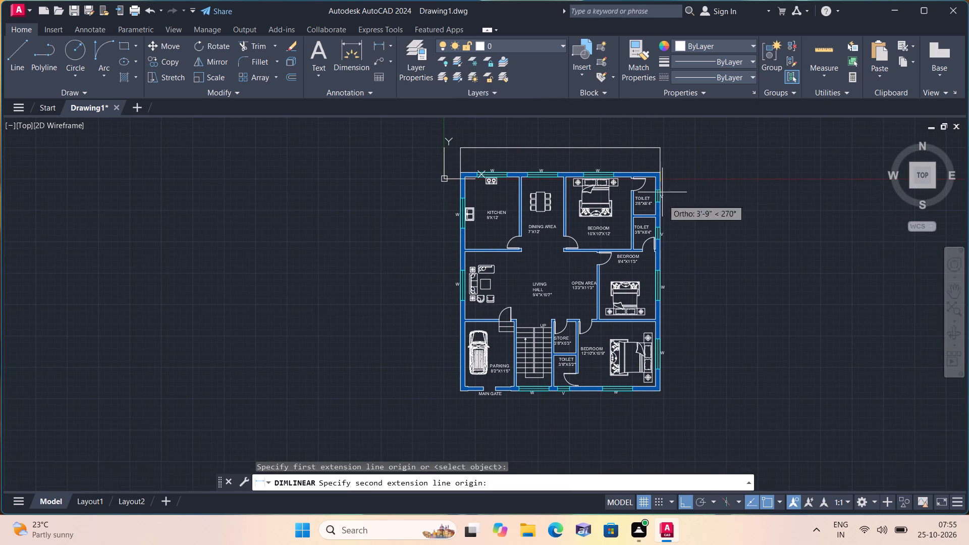
scroll(676, 381, "up", 2)
left_click(637, 400)
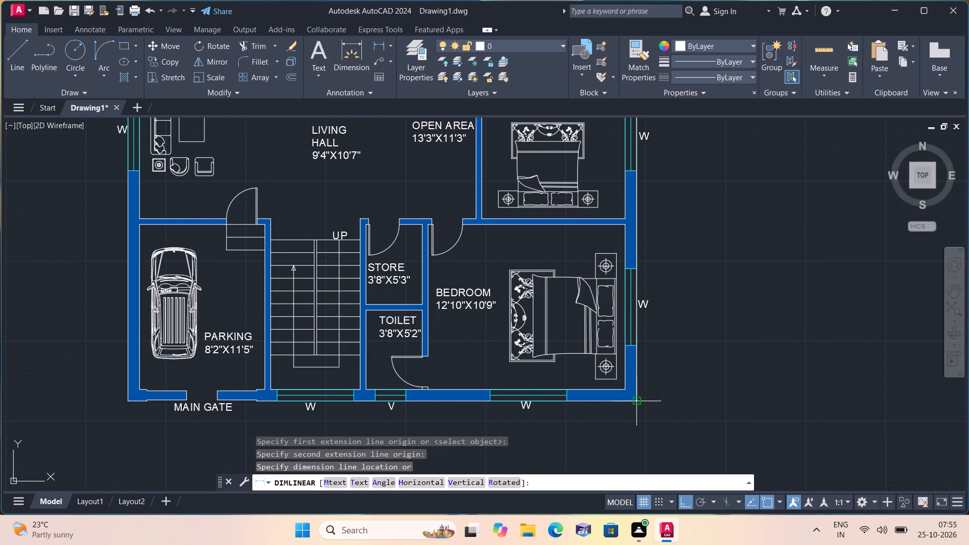
left_click(688, 393)
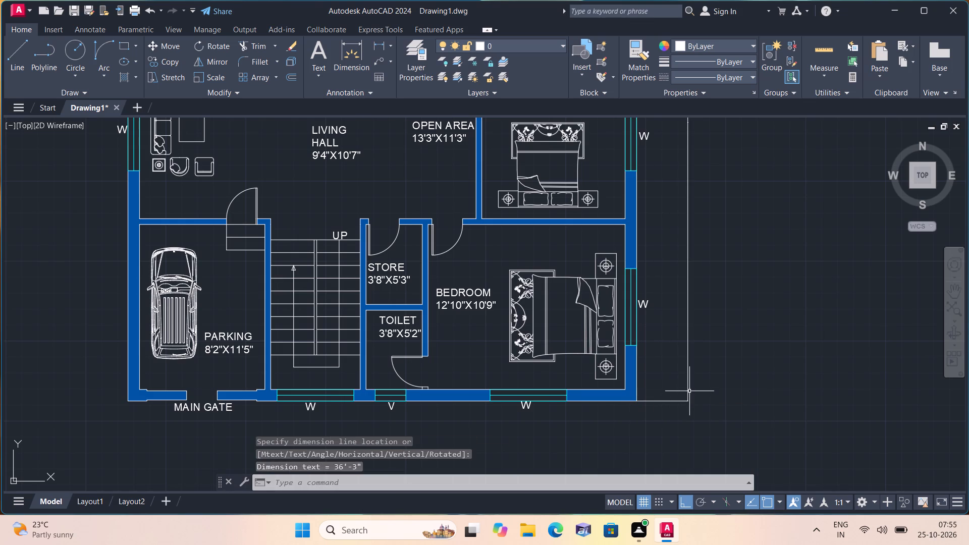
Add a linear dimension for the kitchen's inside width, from the wall end above its door to the opposite wall, just above the door swing.
left_click(385, 44)
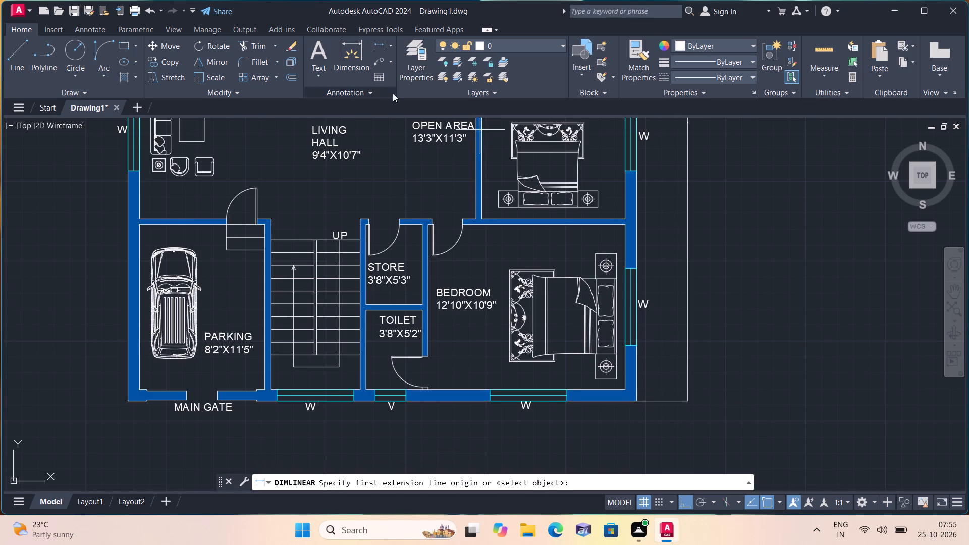
scroll(391, 139, "down", 1)
scroll(385, 200, "down", 1)
middle_click_drag(384, 200, 499, 415)
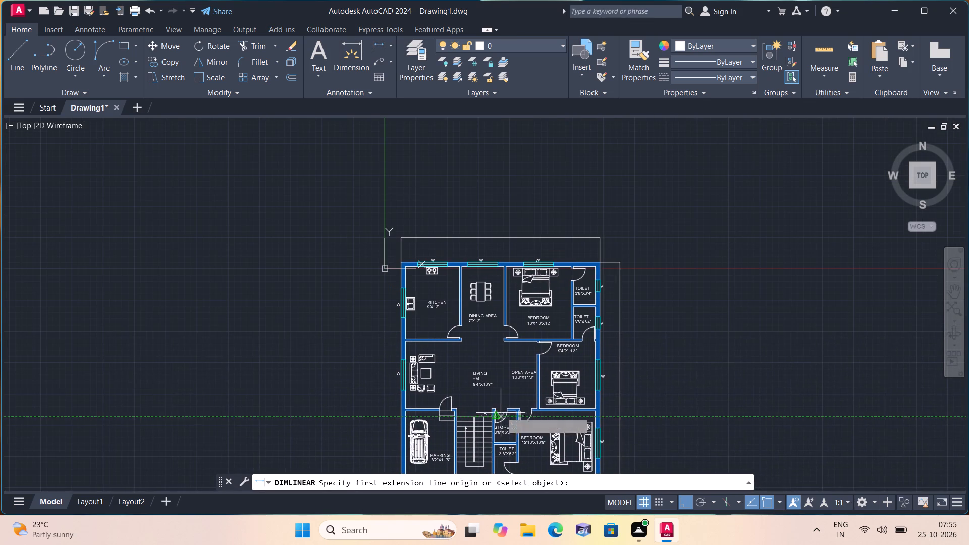
scroll(428, 353, "up", 3)
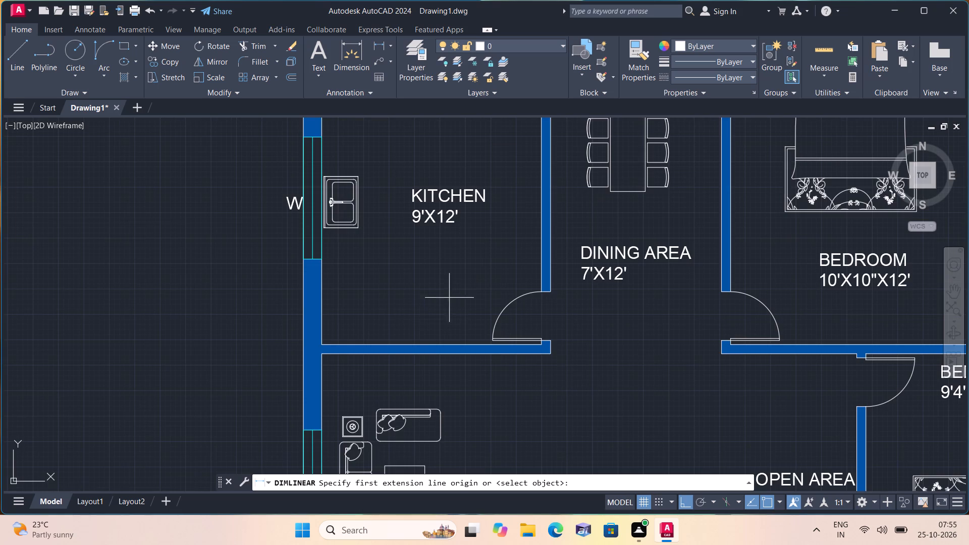
scroll(523, 273, "up", 3)
scroll(542, 295, "down", 1)
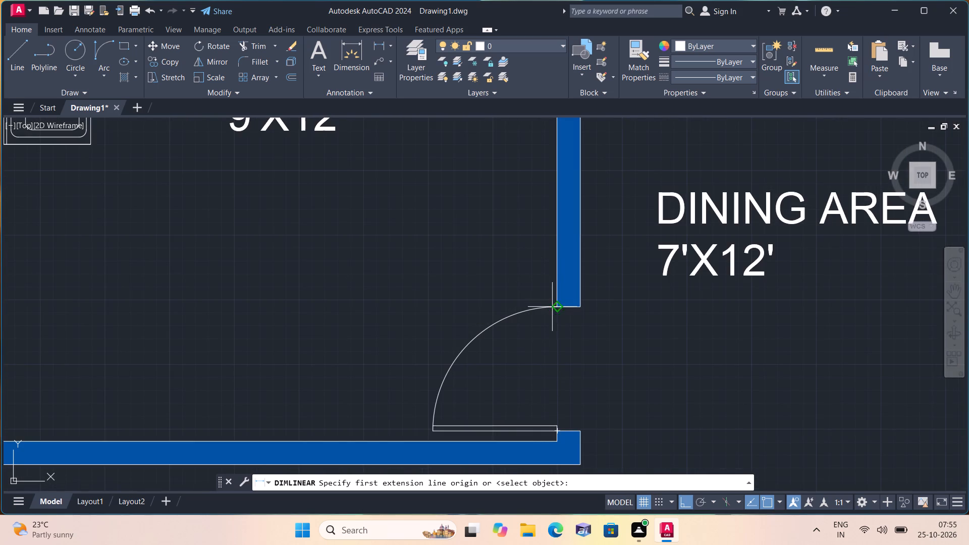
left_click(556, 308)
scroll(348, 299, "down", 1)
middle_click_drag(347, 300, 465, 310)
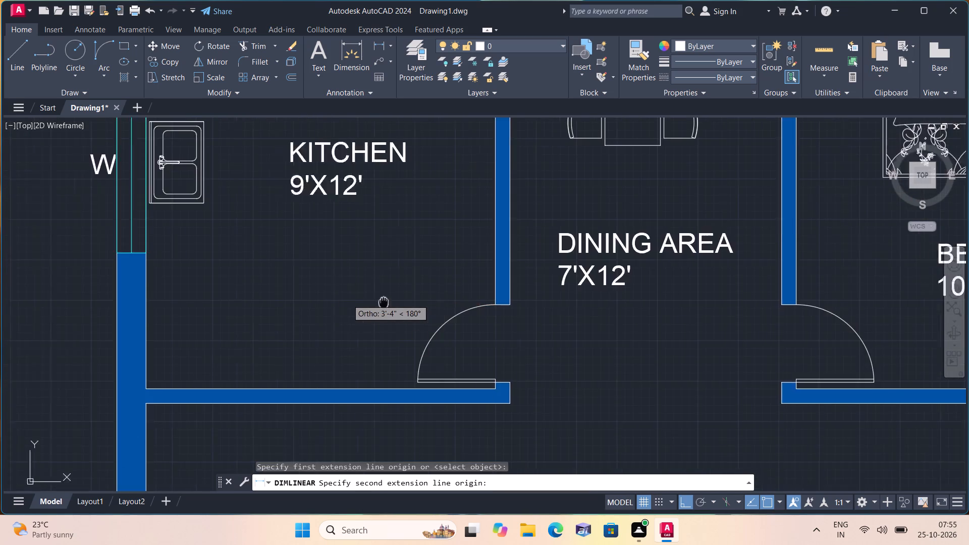
middle_click_drag(465, 310, 466, 310)
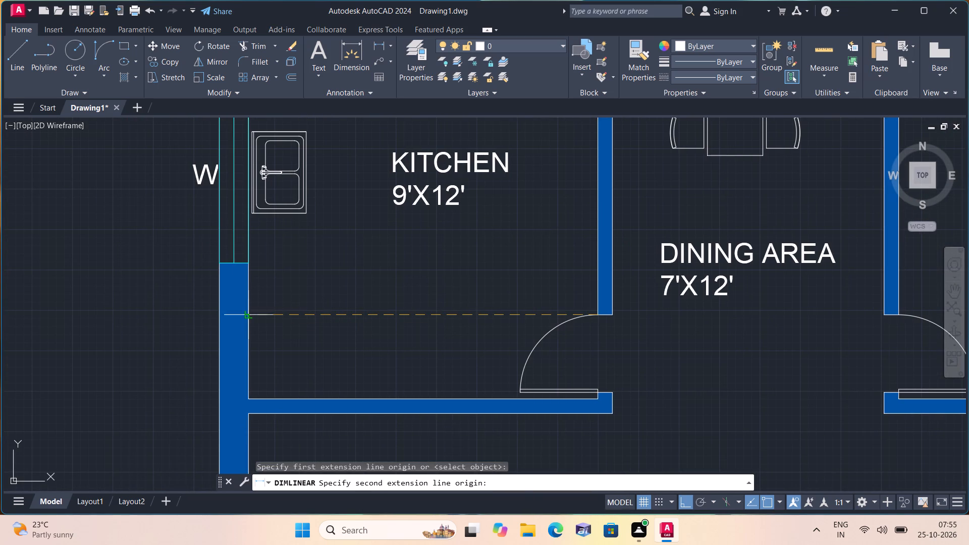
left_click(250, 312)
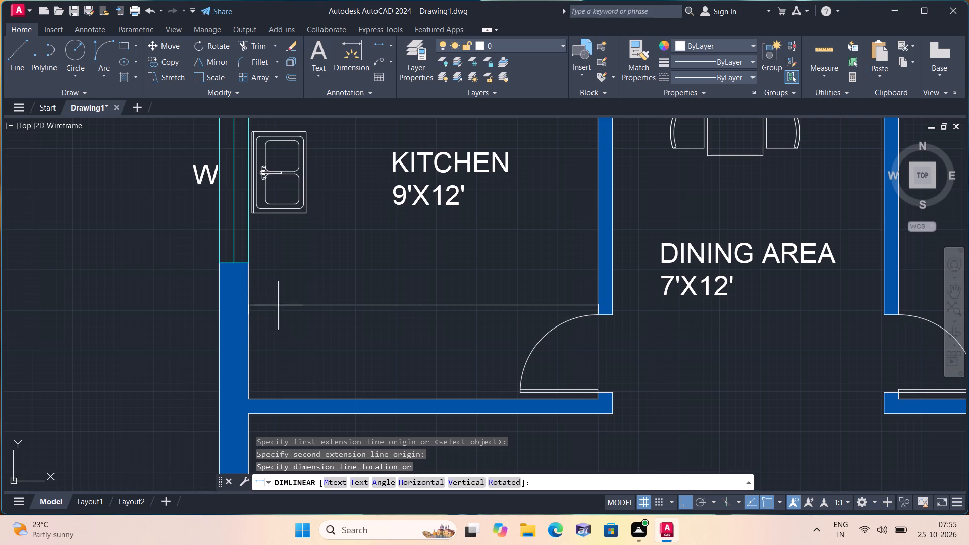
left_click(285, 302)
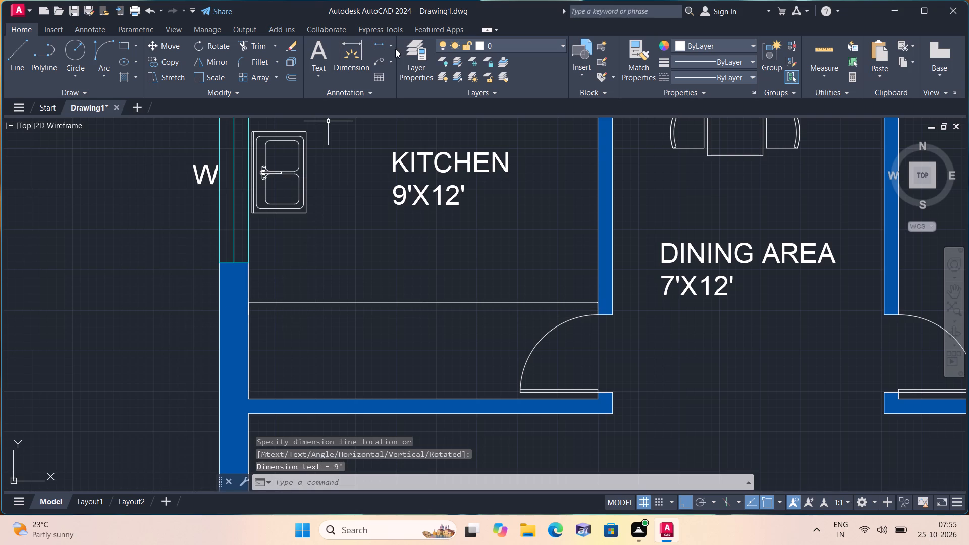
Add a vertical linear dimension for the kitchen's inside depth, from the window wall beside the stove to the wall shared with the living hall.
left_click(374, 44)
scroll(362, 202, "down", 1)
middle_click_drag(361, 203, 351, 282)
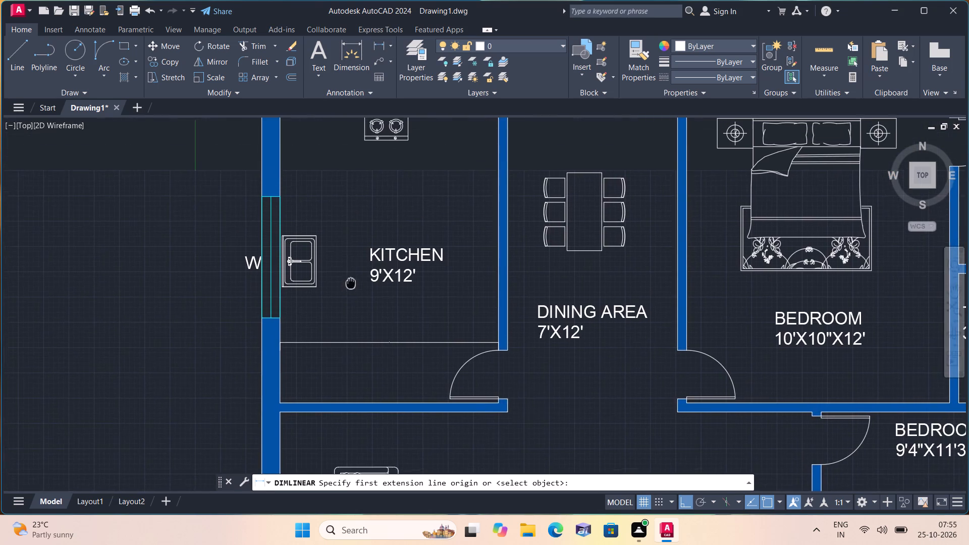
scroll(408, 223, "down", 2)
scroll(426, 194, "up", 2)
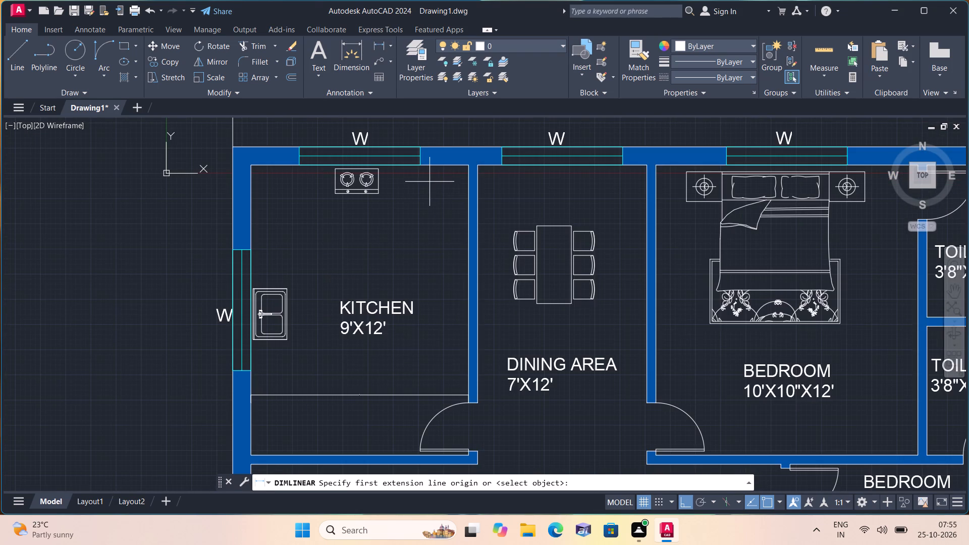
left_click(325, 167)
middle_click_drag(331, 349, 340, 231)
scroll(329, 298, "down", 1)
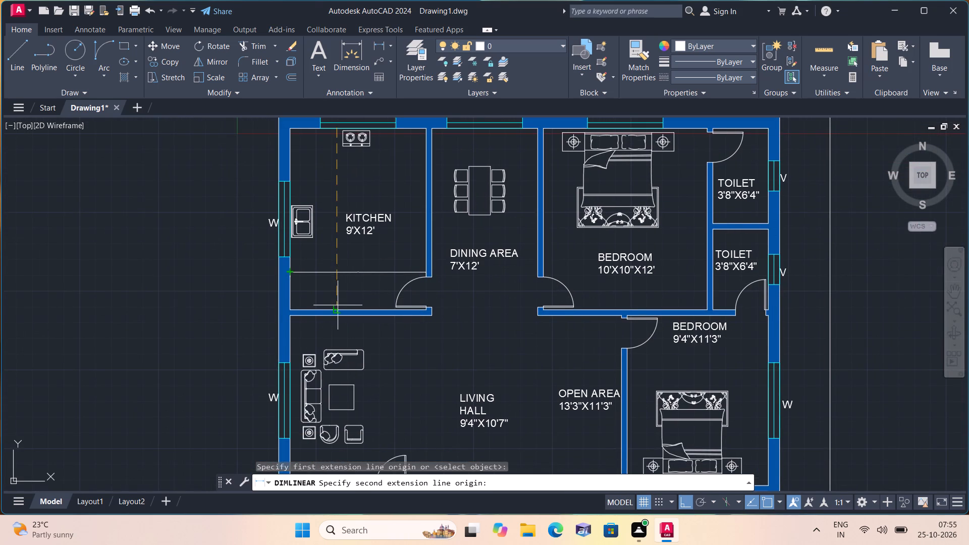
left_click(338, 308)
left_click(336, 291)
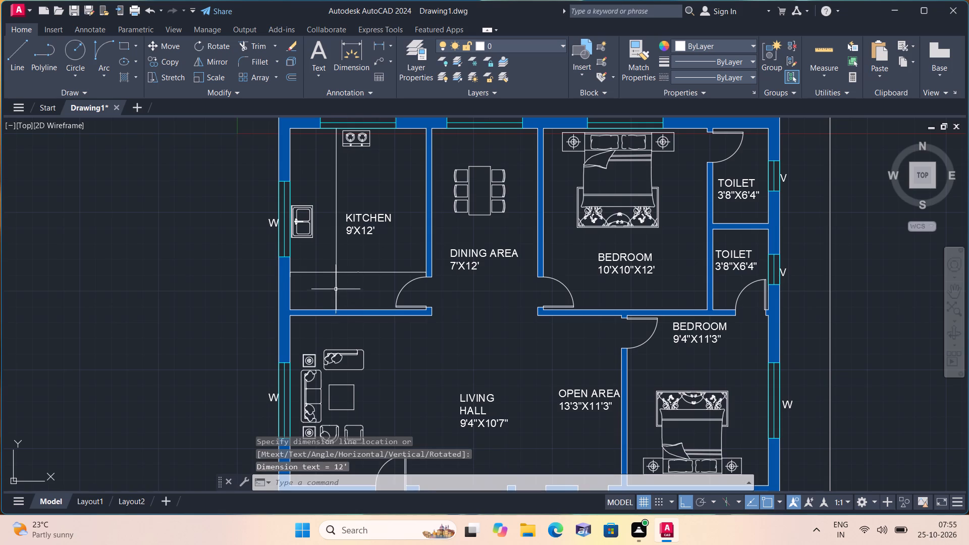
Add a linear dimension for the dining area's inside width between its two side walls, placed above the dining table.
left_click(381, 43)
middle_click_drag(513, 329, 518, 358)
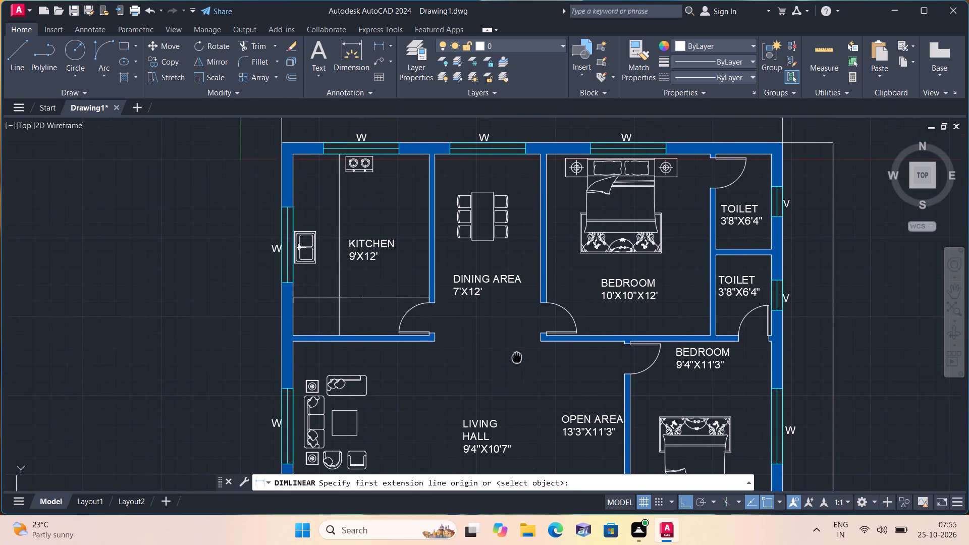
scroll(434, 186, "up", 2)
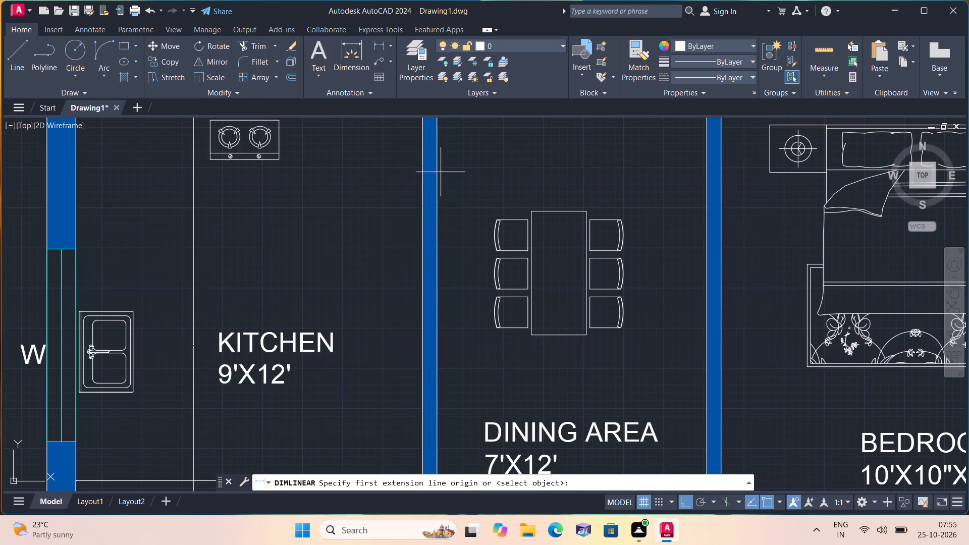
left_click(440, 164)
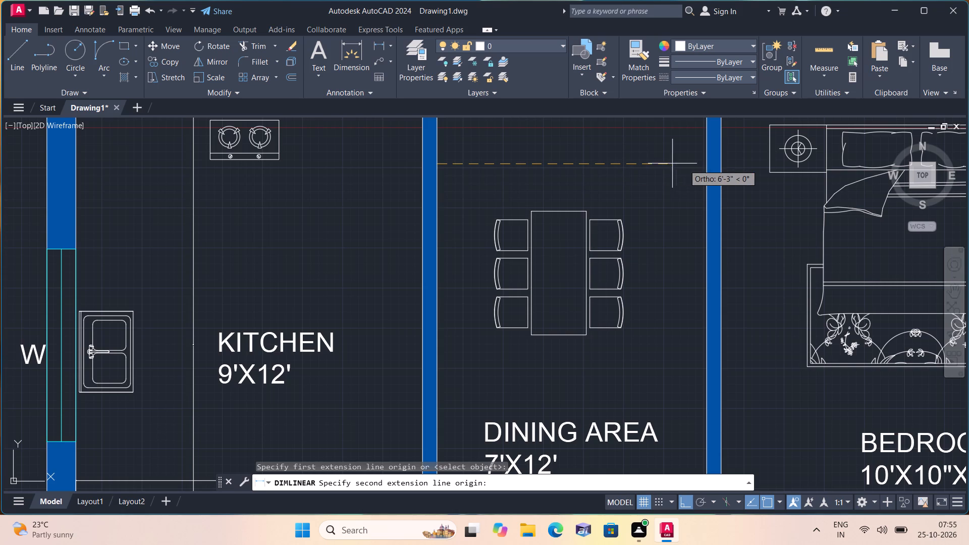
left_click(705, 165)
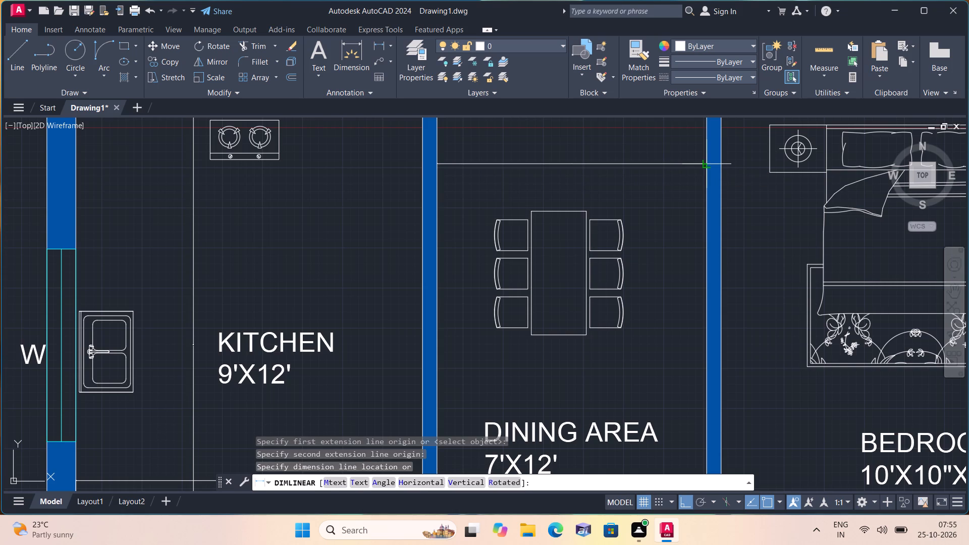
left_click(704, 155)
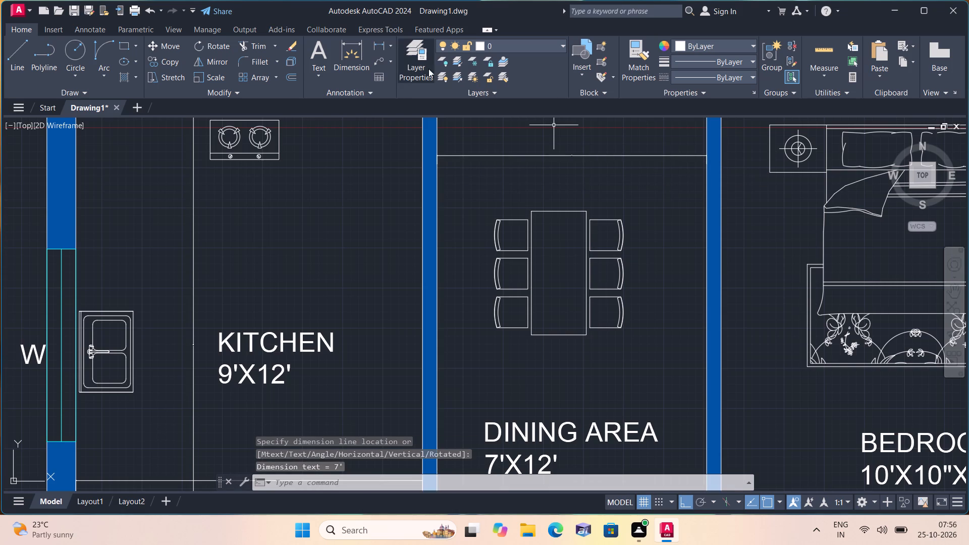
Add a vertical linear dimension for the dining area's depth, from the kitchen wall's lower end corner to the window wall, just inside the dining area.
left_click(378, 47)
scroll(379, 48, "down", 2)
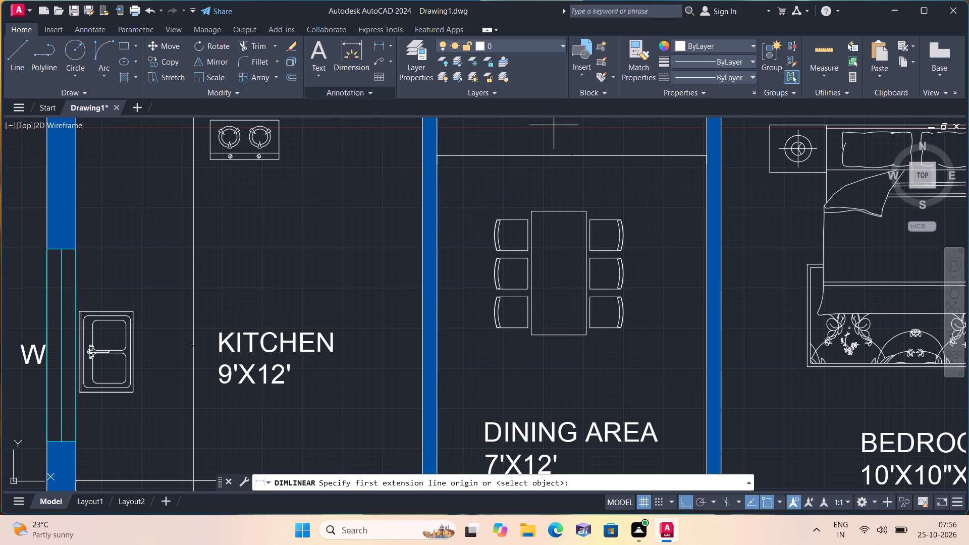
scroll(424, 258, "down", 2)
scroll(429, 362, "up", 2)
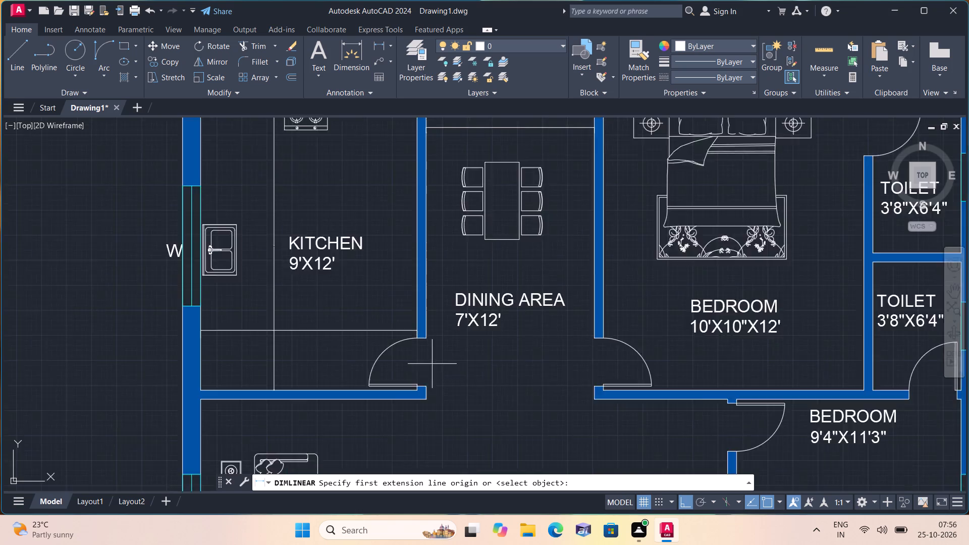
scroll(434, 366, "up", 1)
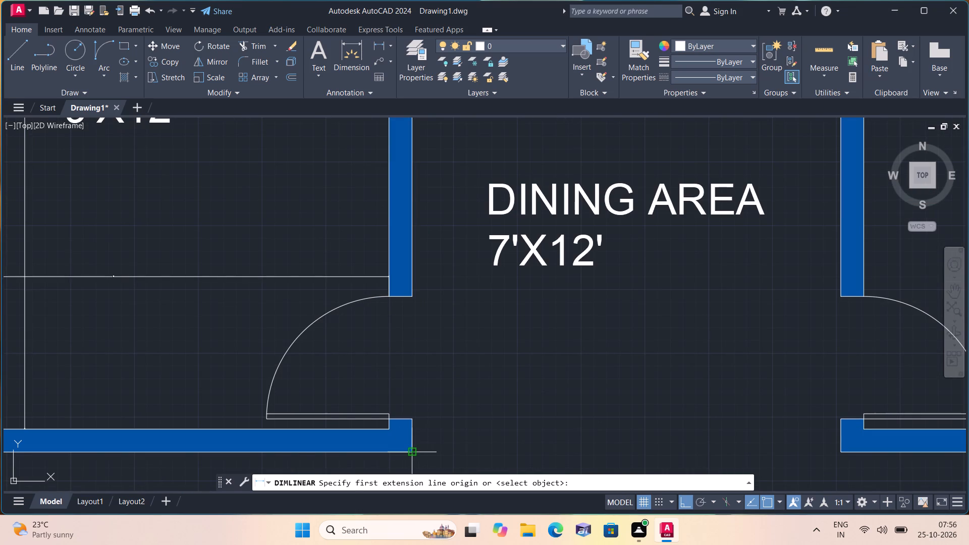
left_click(410, 451)
scroll(453, 251, "down", 2)
middle_click_drag(450, 250, 462, 397)
scroll(445, 167, "up", 2)
left_click(454, 202)
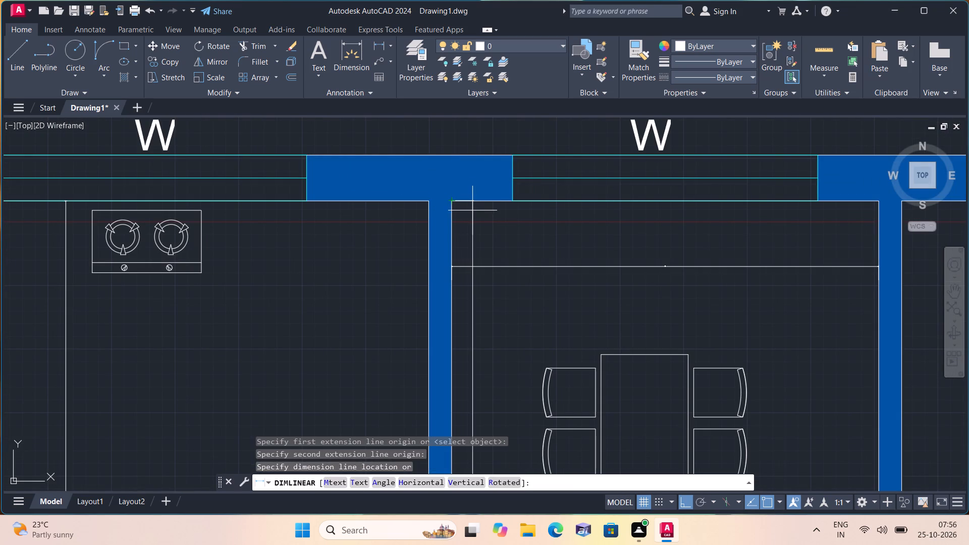
left_click(492, 219)
Add a linear dimension for the 10'10"x12' bedroom's inside width, from the wall corner at its door to the toilet wall, along the lower wall.
scroll(475, 183, "down", 1)
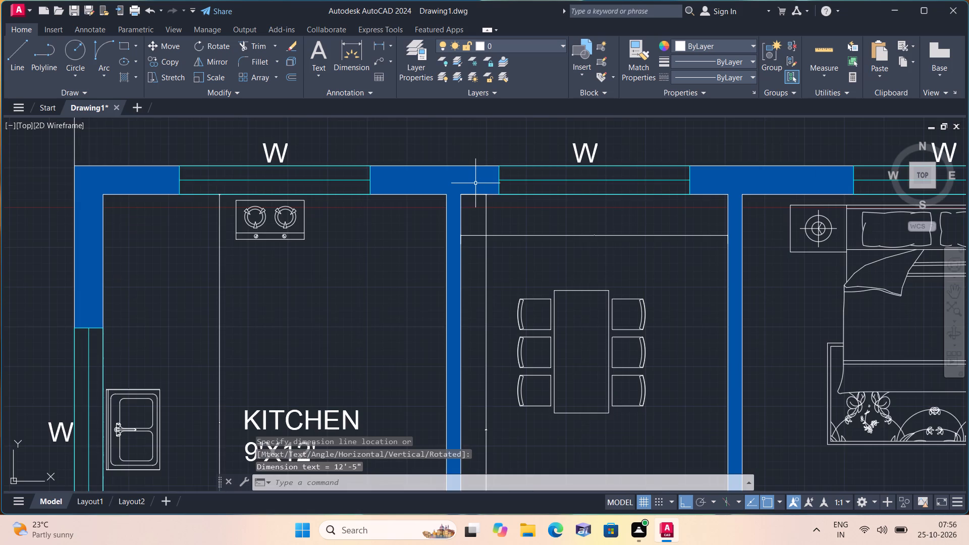
scroll(475, 183, "down", 1)
left_click(375, 45)
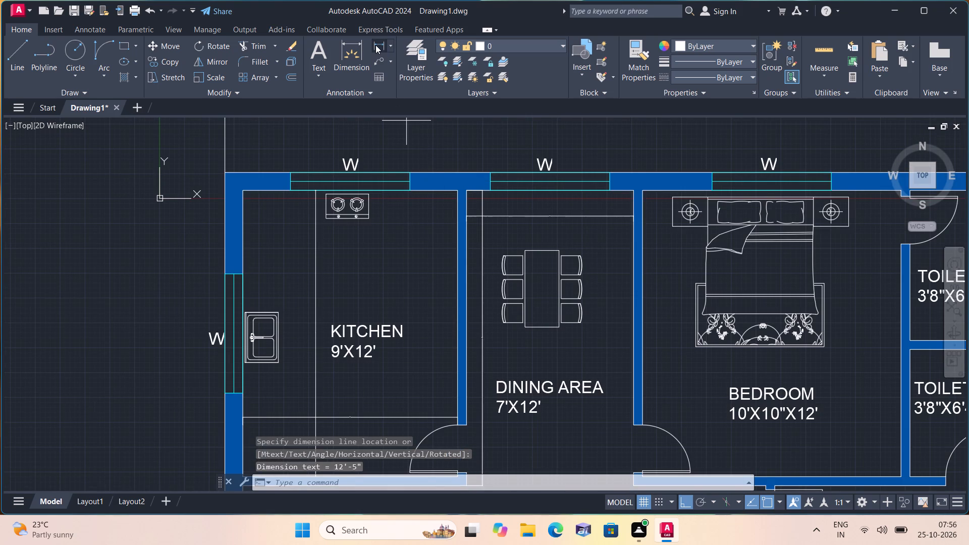
scroll(376, 49, "down", 2)
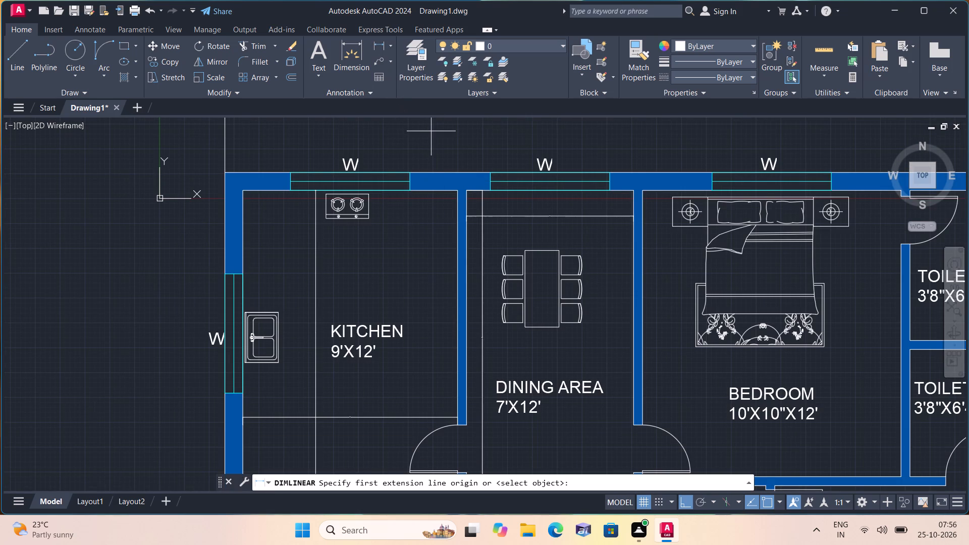
scroll(452, 138, "down", 1)
scroll(512, 192, "down", 1)
middle_click_drag(516, 203, 421, 200)
scroll(467, 291, "up", 4)
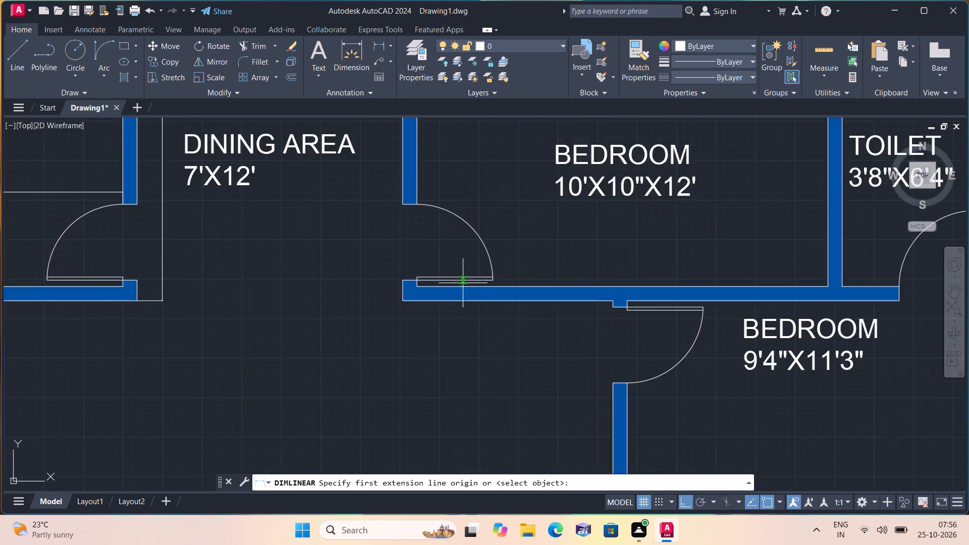
scroll(386, 291, "up", 2)
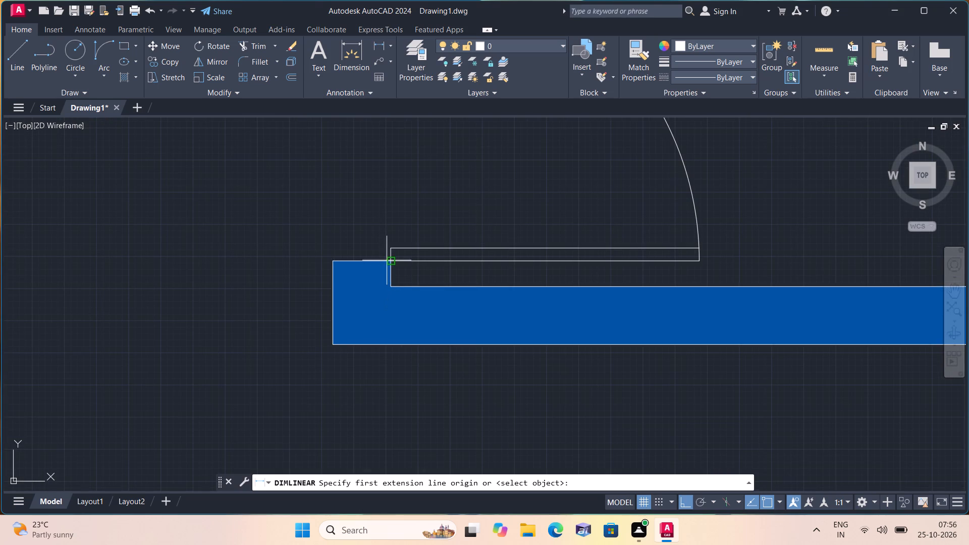
left_click(390, 261)
scroll(391, 263, "down", 3)
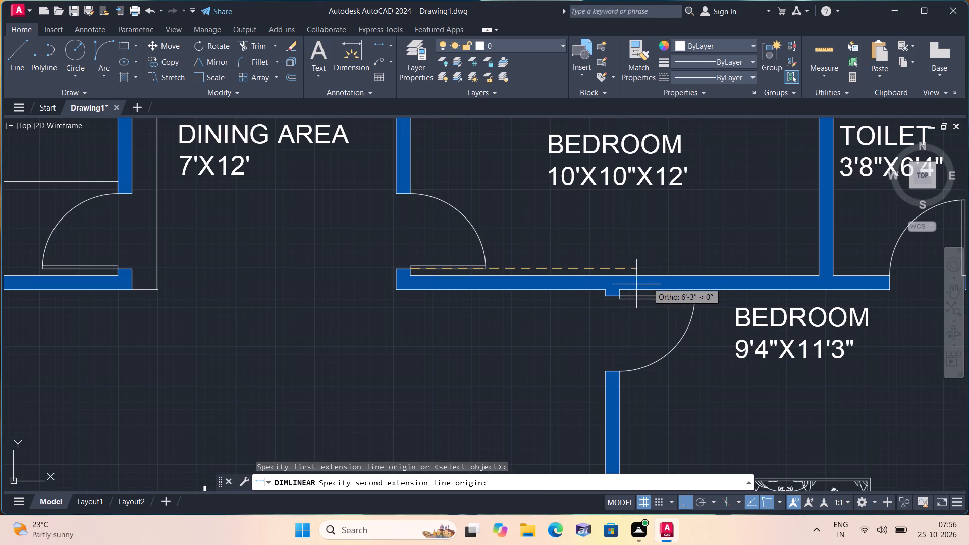
scroll(809, 256, "up", 1)
left_click(821, 274)
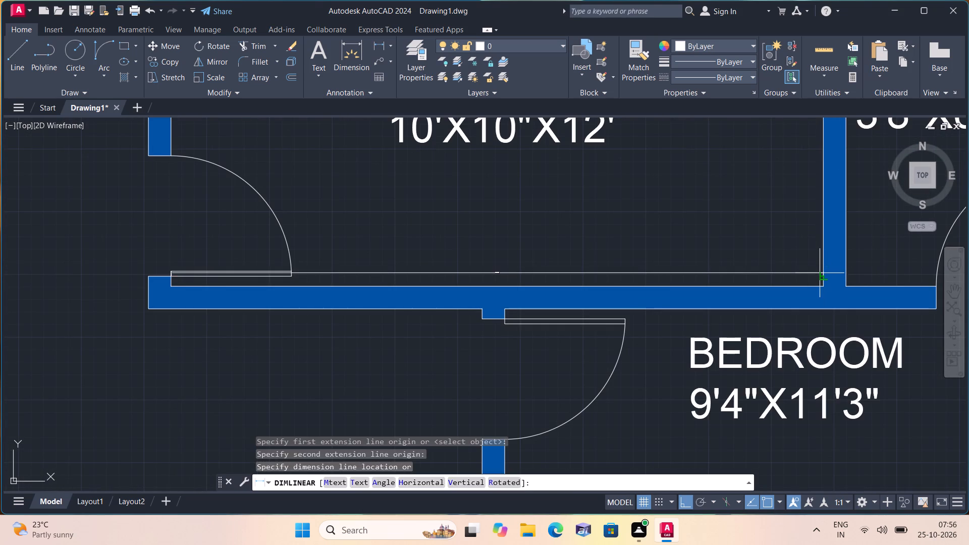
left_click(820, 273)
Add a vertical linear dimension for the same bedroom's inside depth, from the window wall to the lower wall, between the bed and the toilets.
scroll(678, 225, "down", 1)
middle_click_drag(674, 226, 649, 240)
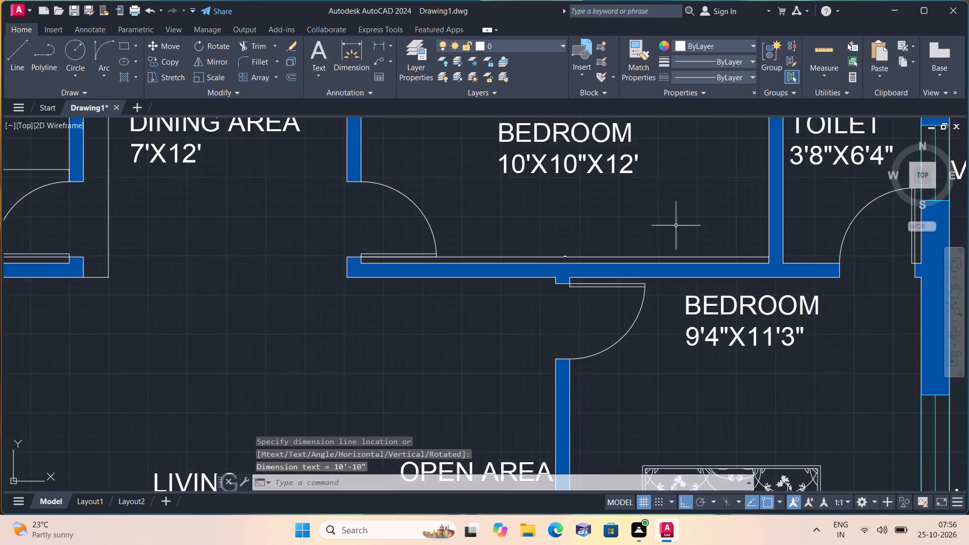
middle_click_drag(649, 240, 523, 285)
left_click(380, 41)
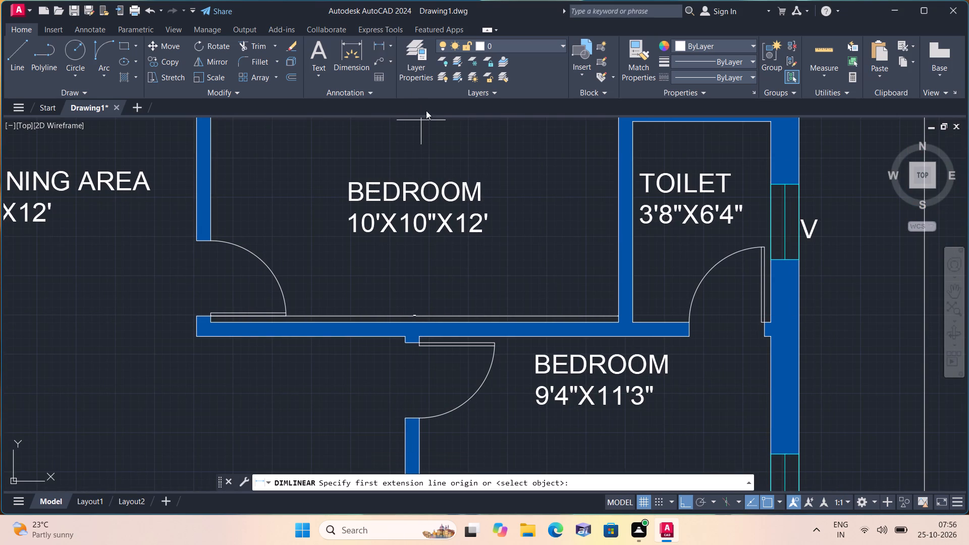
scroll(426, 111, "down", 1)
middle_click_drag(425, 114, 474, 266)
scroll(474, 266, "down", 2)
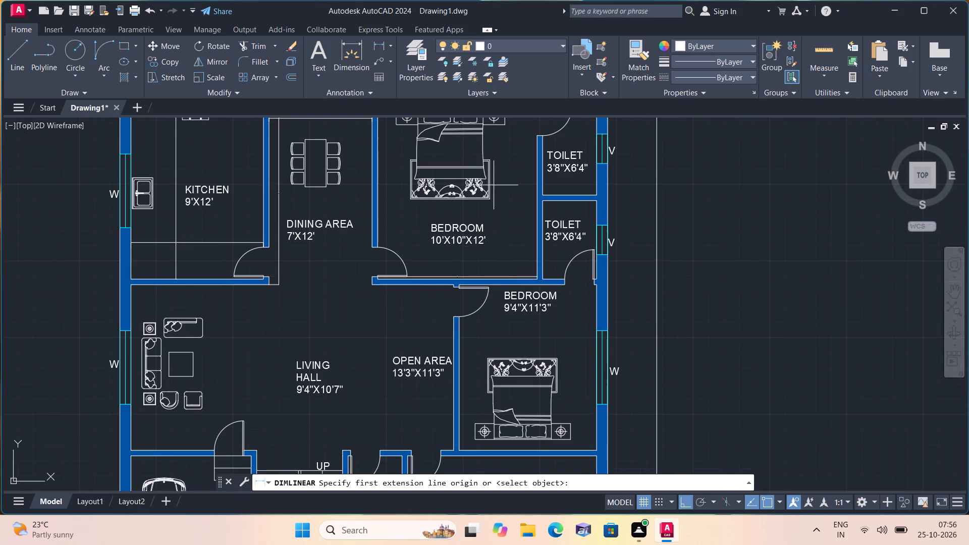
scroll(492, 180, "down", 2)
middle_click_drag(490, 179, 488, 246)
scroll(500, 213, "up", 4)
left_click(501, 188)
scroll(500, 264, "down", 1)
middle_click_drag(500, 264, 494, 255)
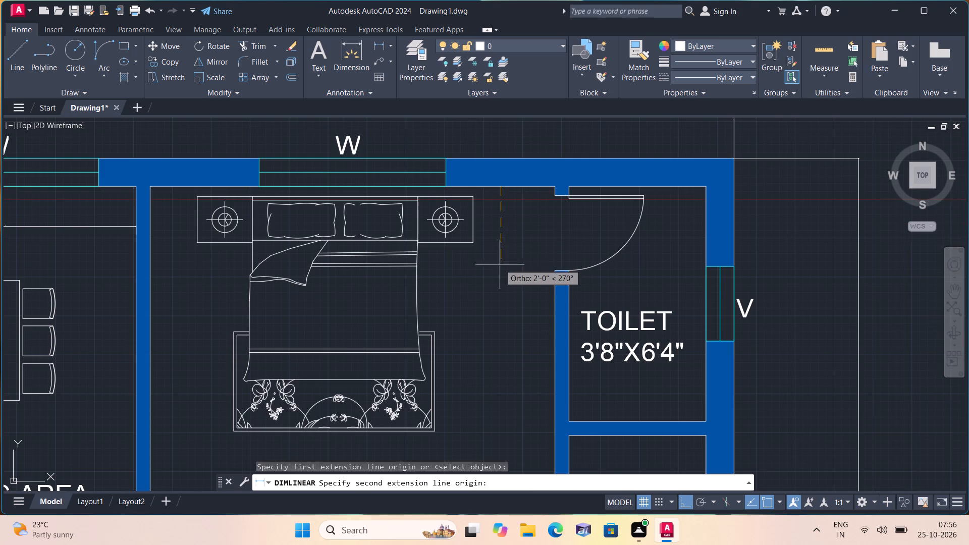
middle_click_drag(494, 255, 478, 136)
scroll(475, 335, "up", 2)
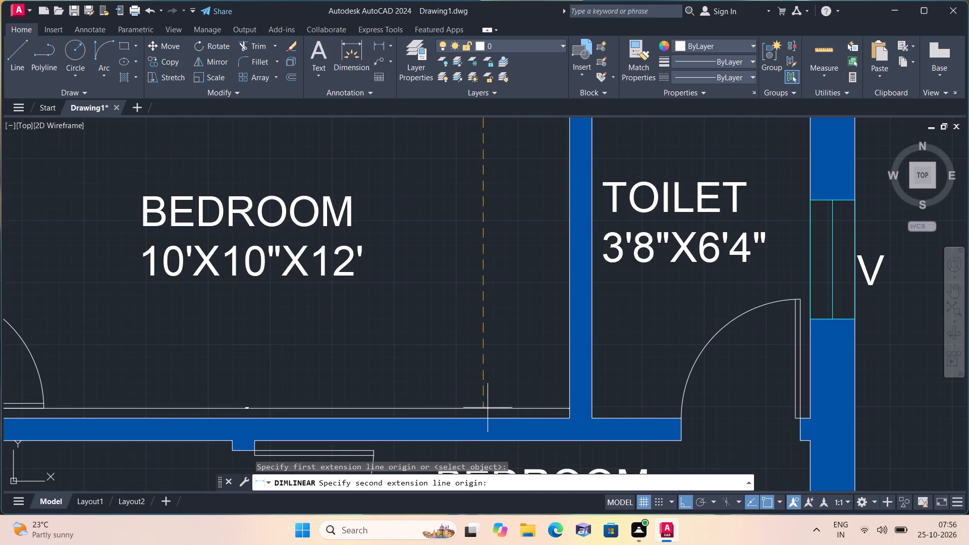
left_click(483, 417)
left_click(478, 392)
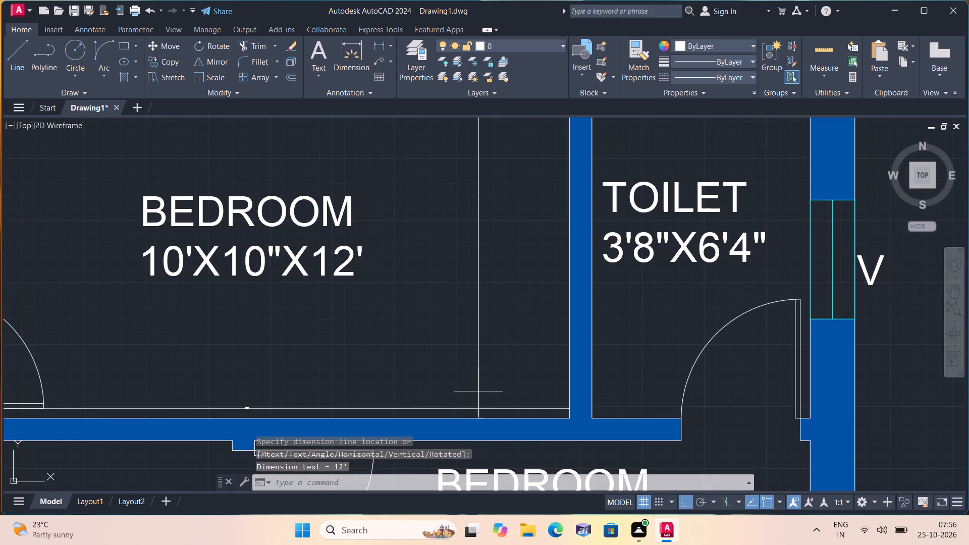
Add a linear dimension for the upper toilet's inside width between its side walls, placed below the TOILET label.
left_click(376, 41)
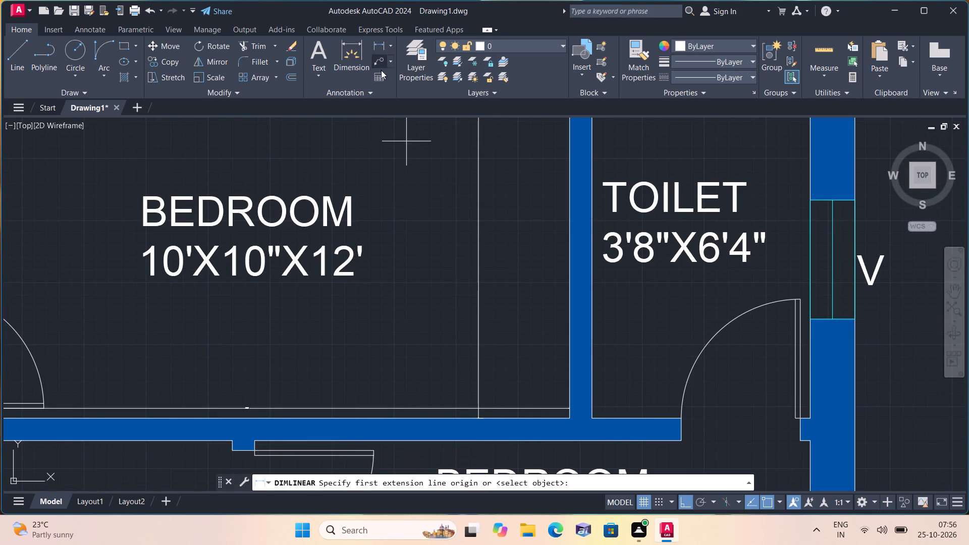
scroll(380, 67, "down", 2)
scroll(398, 193, "down", 1)
middle_click_drag(397, 196, 416, 295)
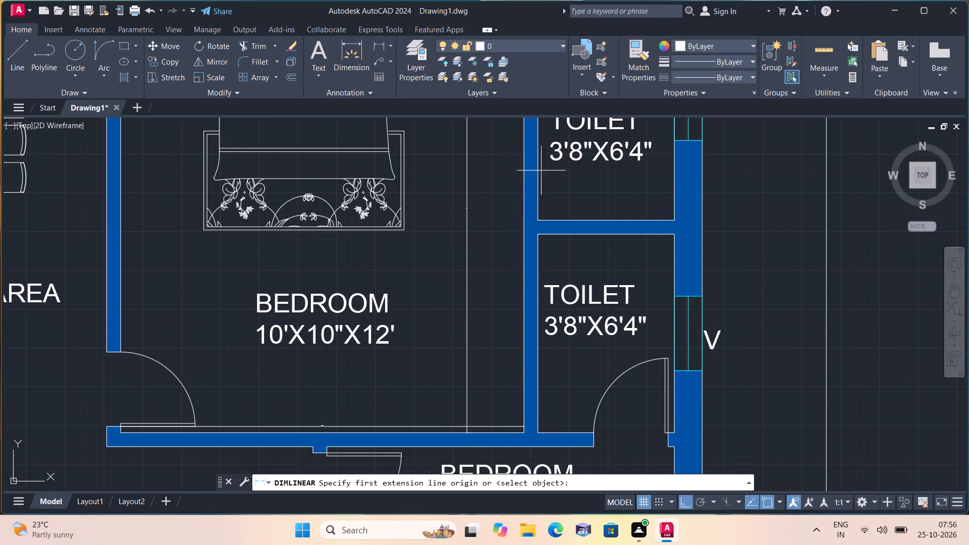
middle_click_drag(509, 212, 469, 306)
middle_click_drag(470, 313, 470, 321)
scroll(474, 319, "down", 1)
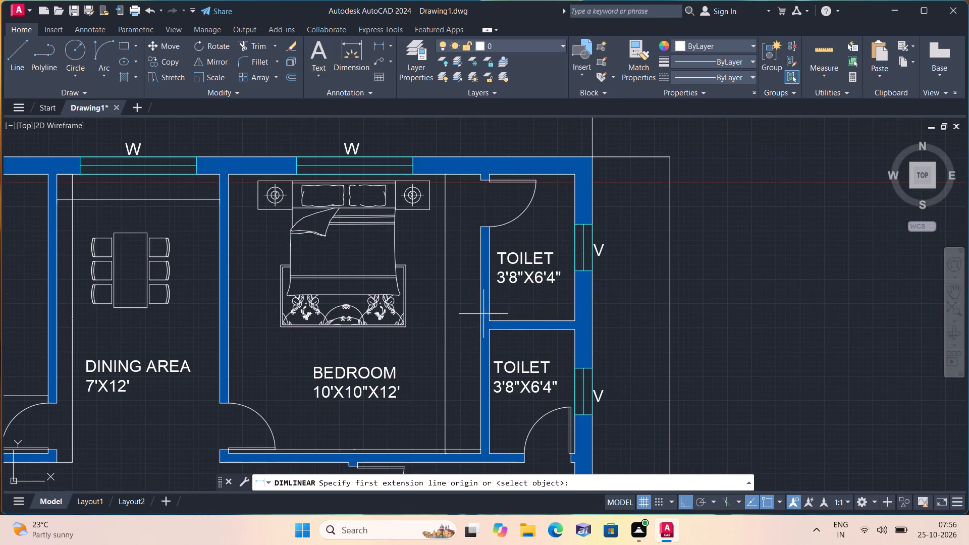
scroll(489, 309, "up", 2)
left_click(490, 303)
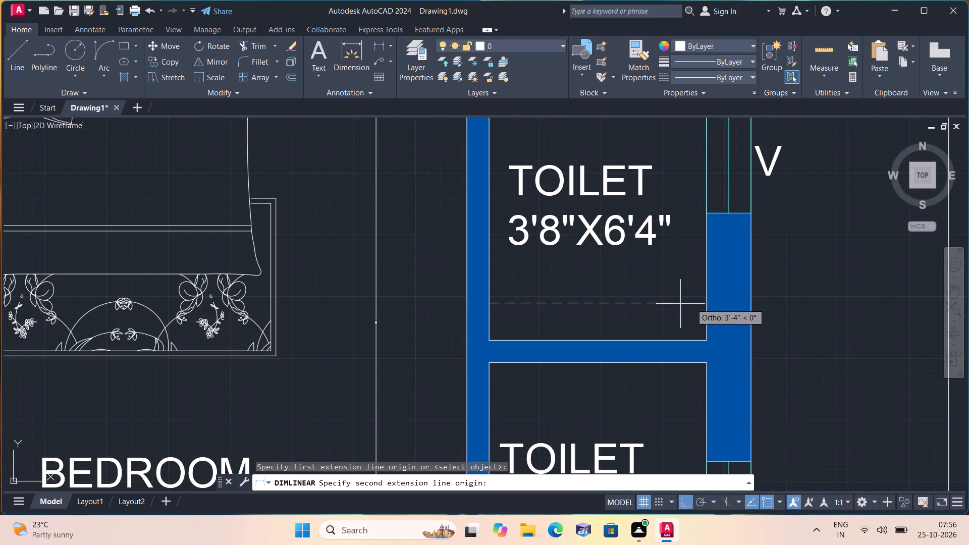
left_click(704, 304)
left_click(704, 302)
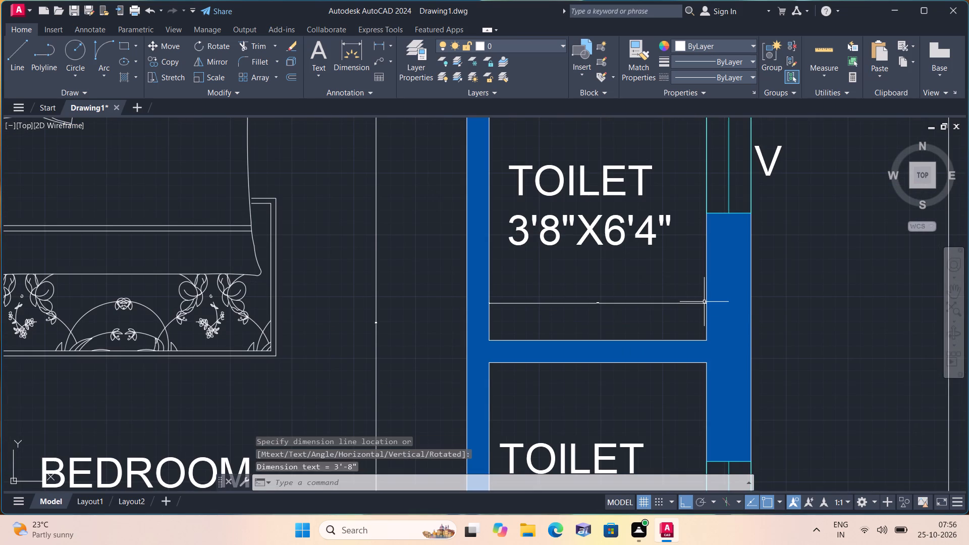
Add a vertical linear dimension for the upper toilet's inside depth, from the partition between the toilets to the top wall, near the V window.
left_click(378, 45)
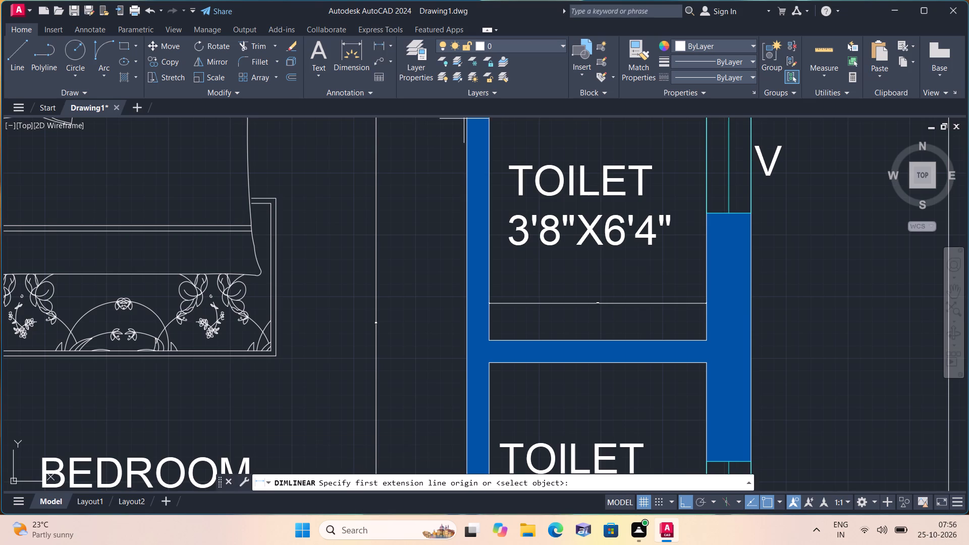
left_click(688, 339)
scroll(681, 320, "down", 1)
scroll(654, 259, "down", 1)
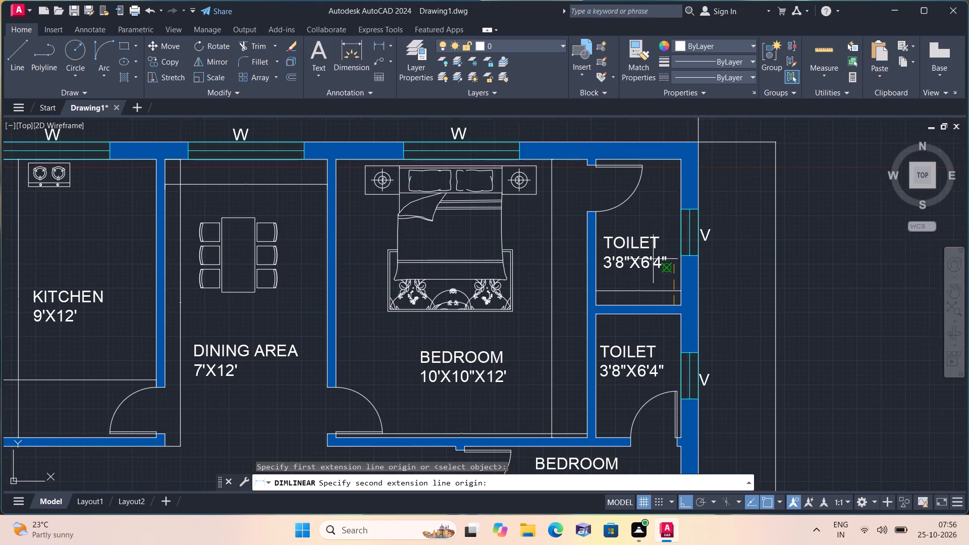
scroll(662, 168, "up", 2)
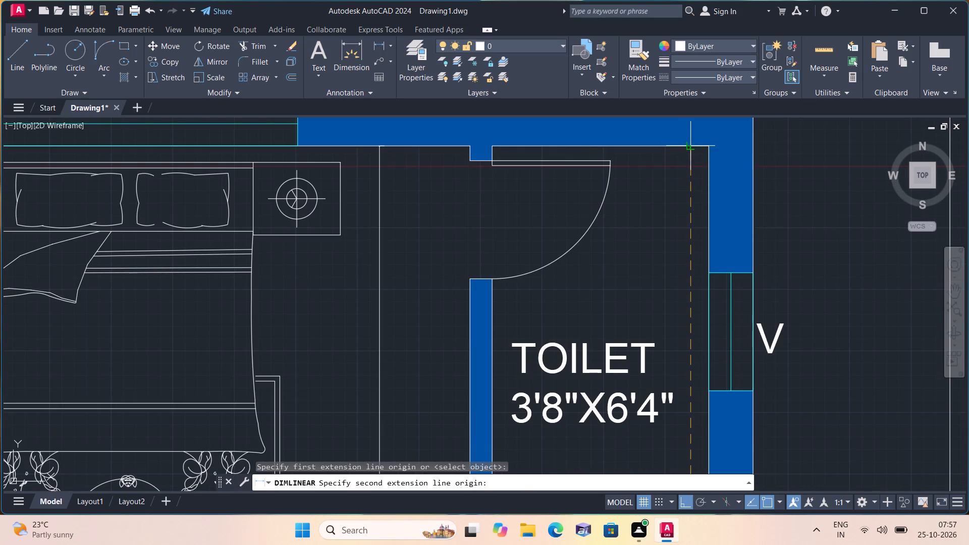
left_click(689, 144)
left_click(678, 156)
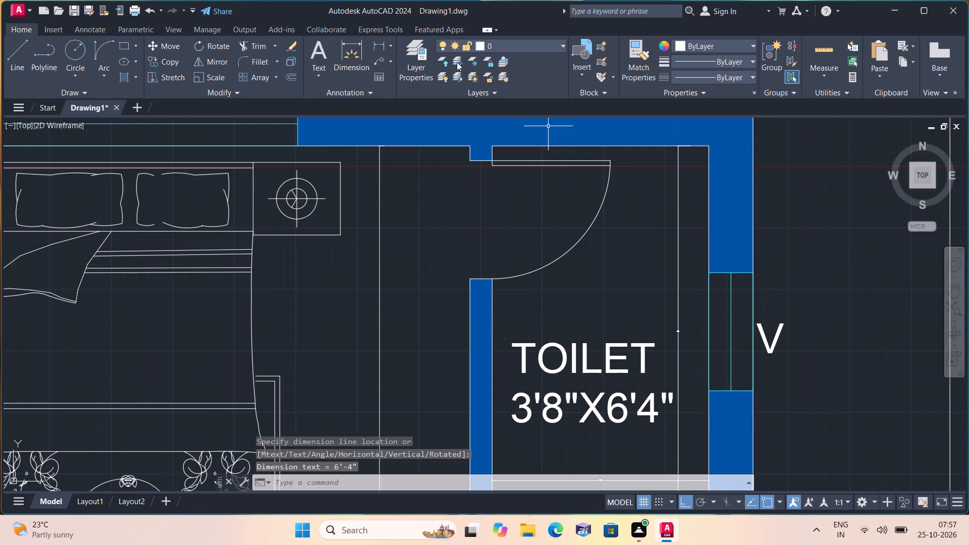
Add a linear dimension for the lower toilet's inside width between its side walls, placed above the TOILET label.
left_click(379, 44)
scroll(413, 121, "down", 3)
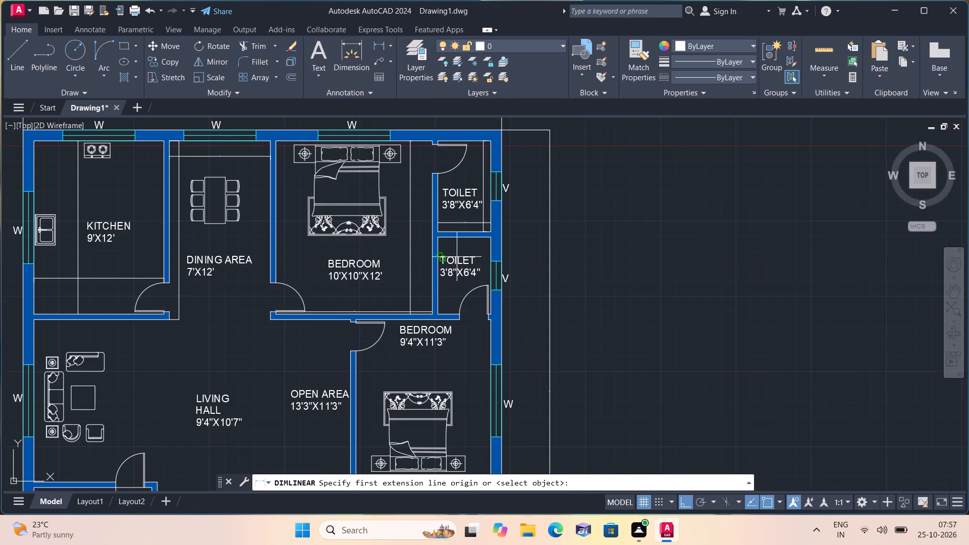
scroll(454, 249, "up", 4)
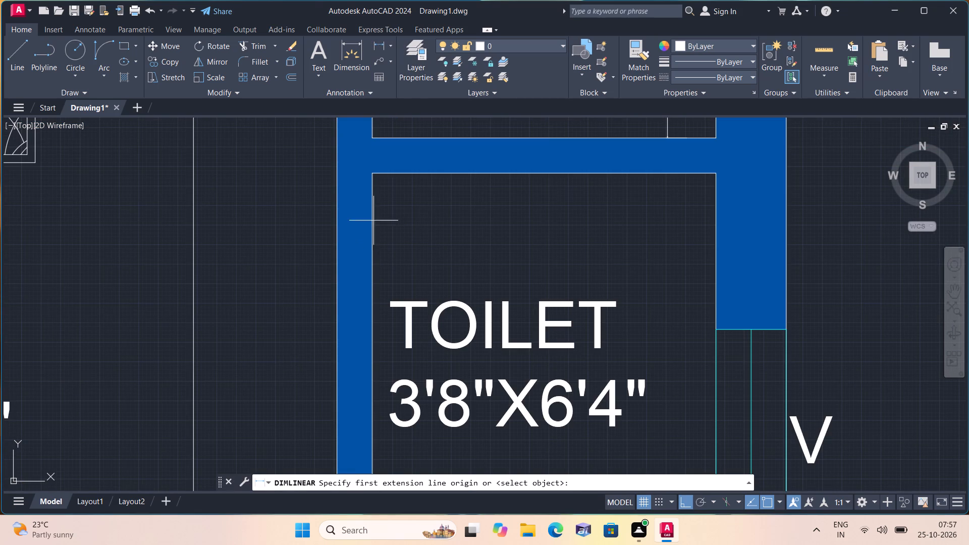
left_click(373, 221)
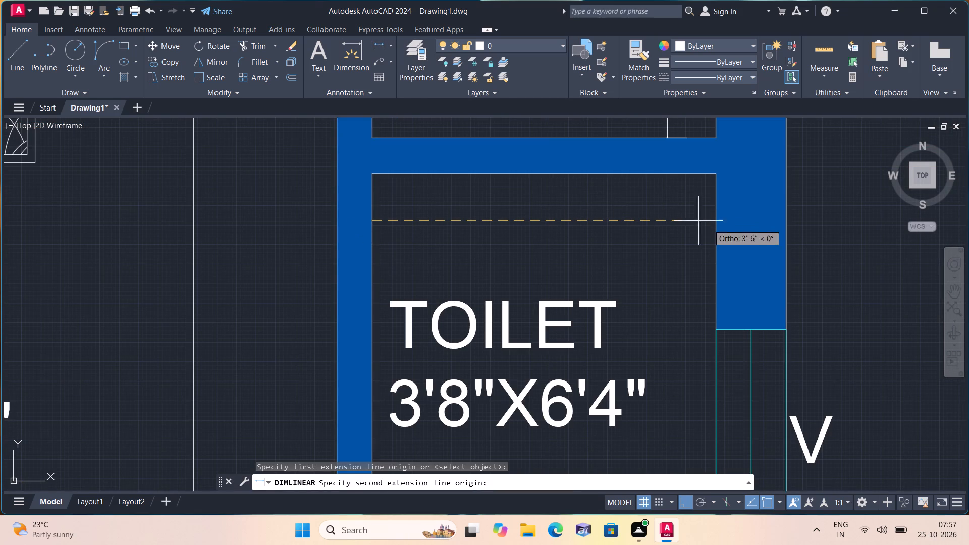
left_click(718, 224)
left_click(716, 223)
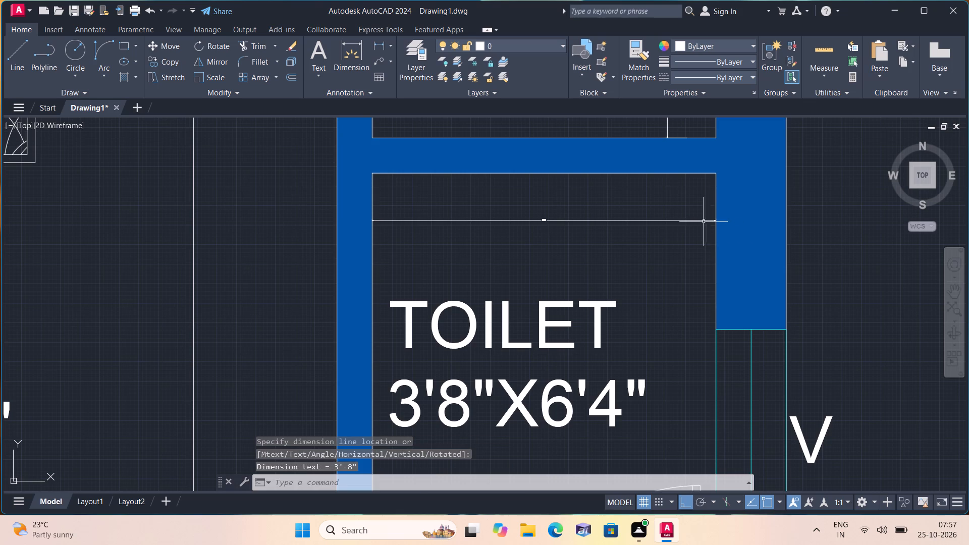
Add a vertical linear dimension for the lower toilet's inside depth, from its bottom wall to the partition between the toilets, near the bedroom-side wall.
left_click(379, 42)
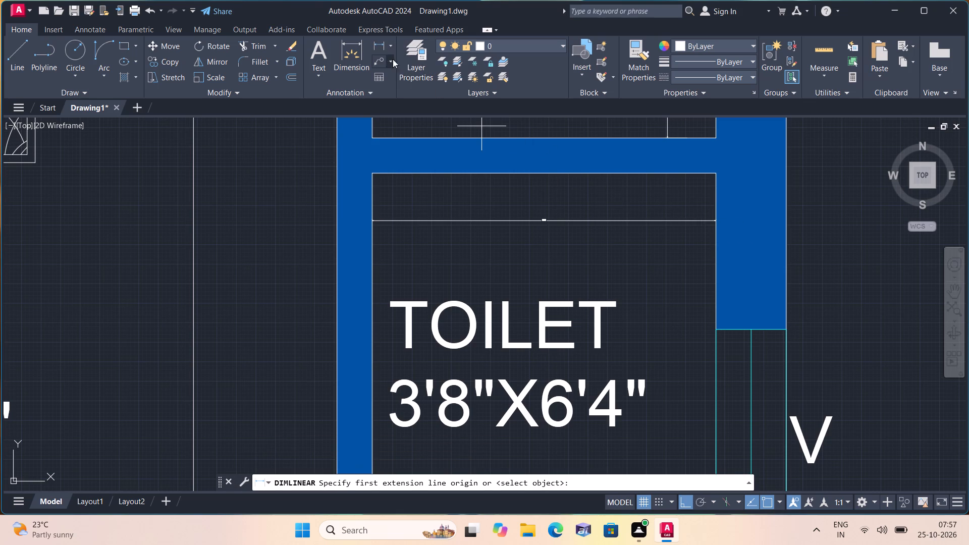
scroll(405, 72, "down", 2)
scroll(467, 160, "down", 1)
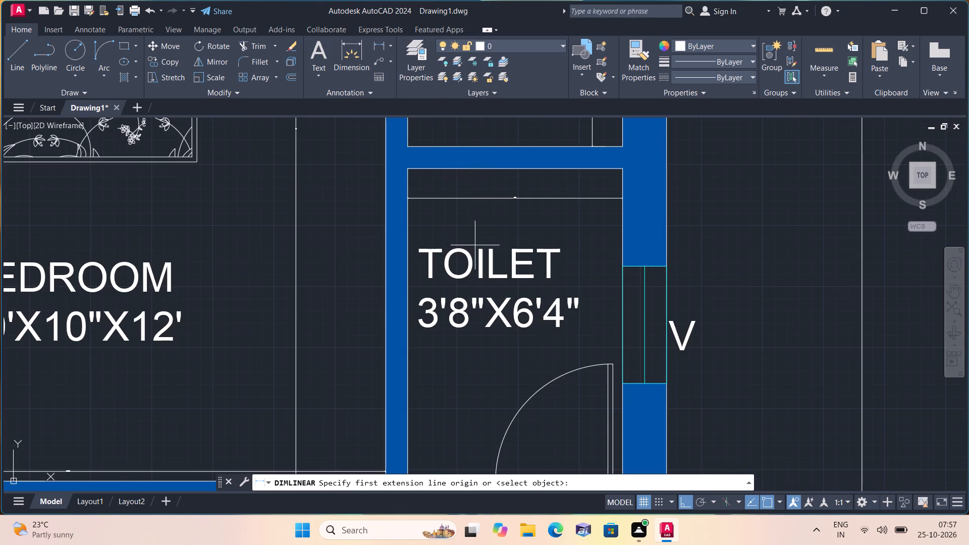
scroll(497, 336, "down", 1)
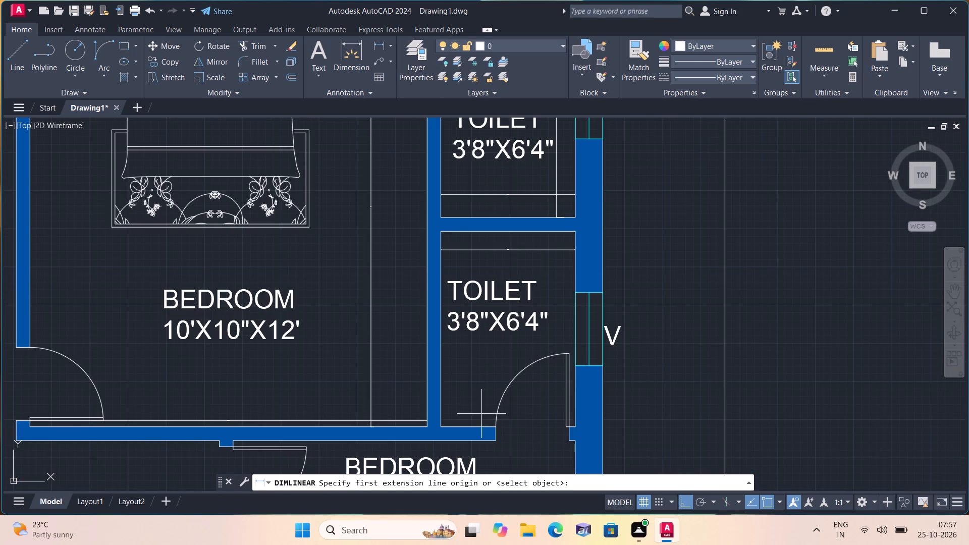
scroll(486, 424, "up", 1)
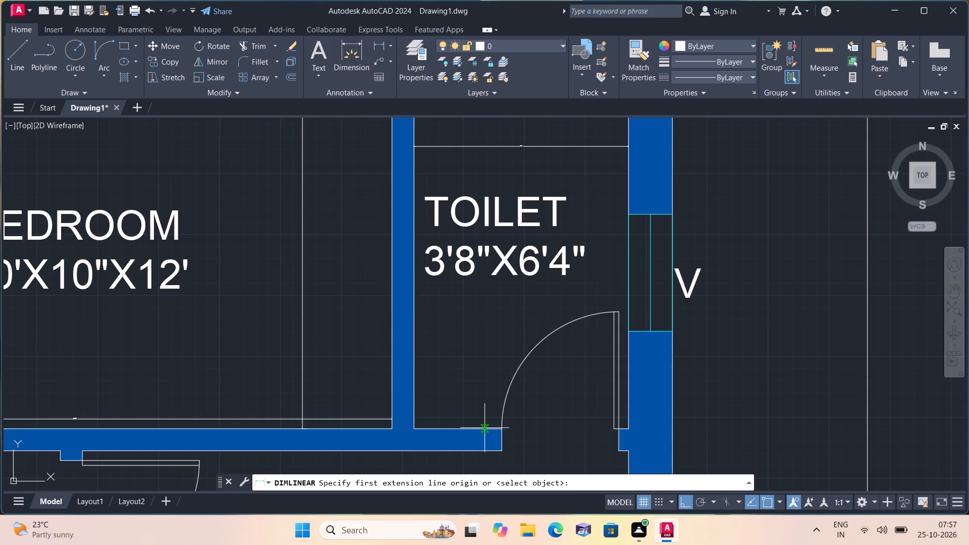
left_click(441, 427)
middle_click_drag(441, 171, 438, 271)
scroll(436, 171, "down", 1)
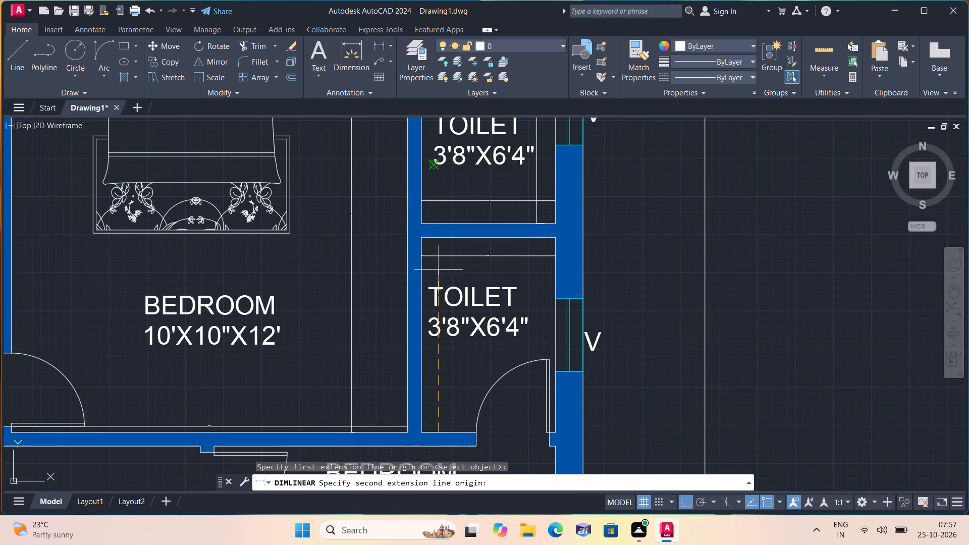
left_click(439, 239)
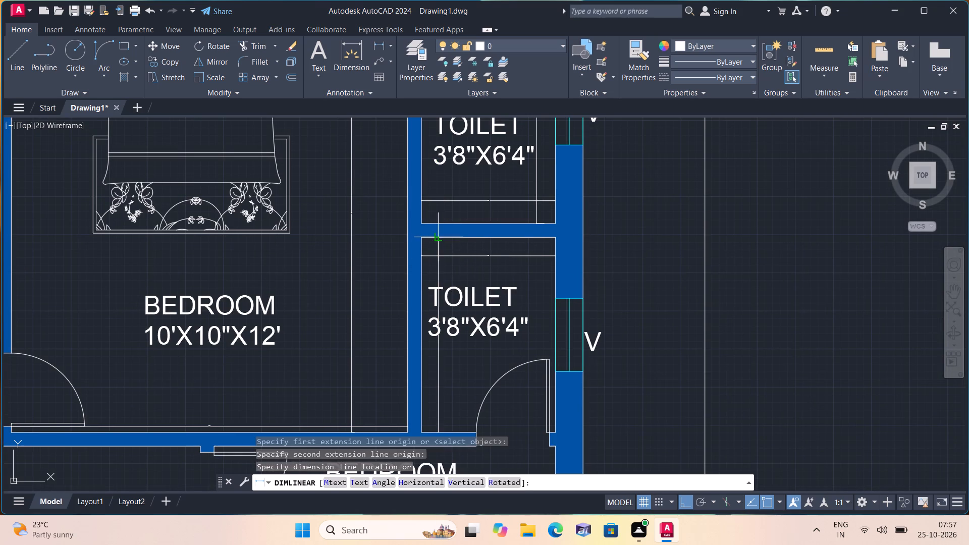
left_click(444, 243)
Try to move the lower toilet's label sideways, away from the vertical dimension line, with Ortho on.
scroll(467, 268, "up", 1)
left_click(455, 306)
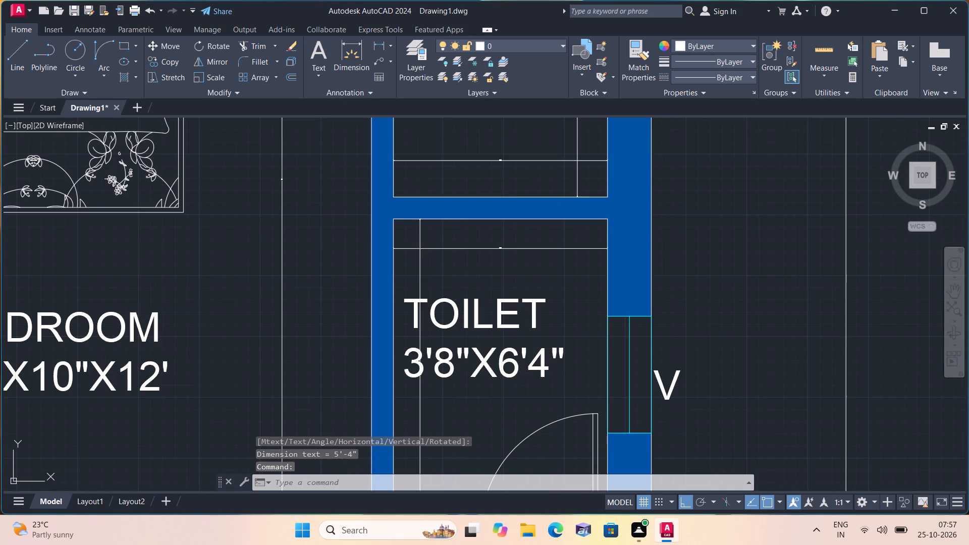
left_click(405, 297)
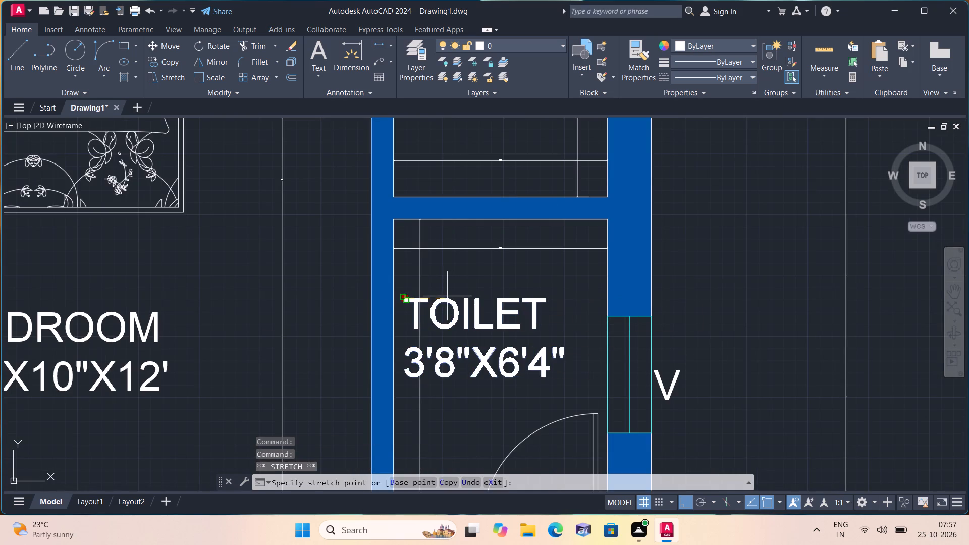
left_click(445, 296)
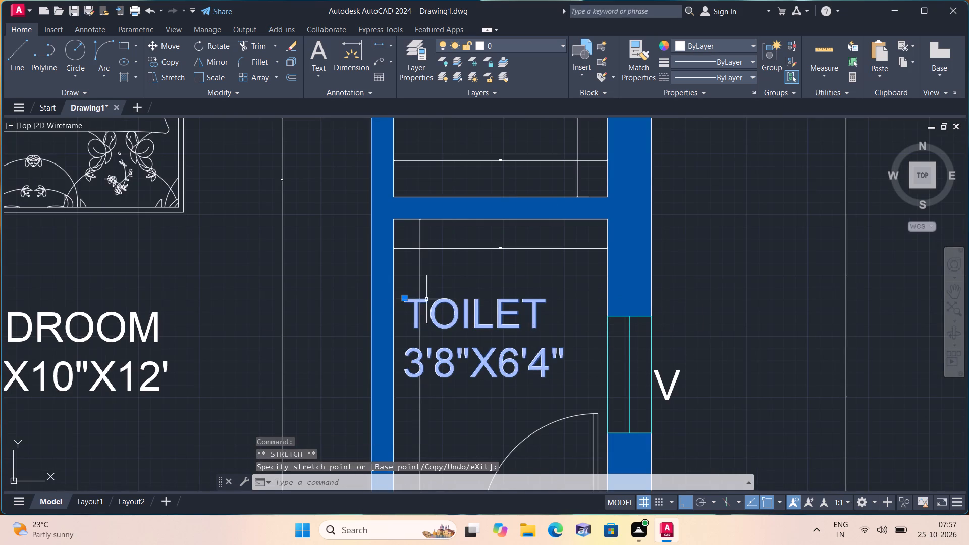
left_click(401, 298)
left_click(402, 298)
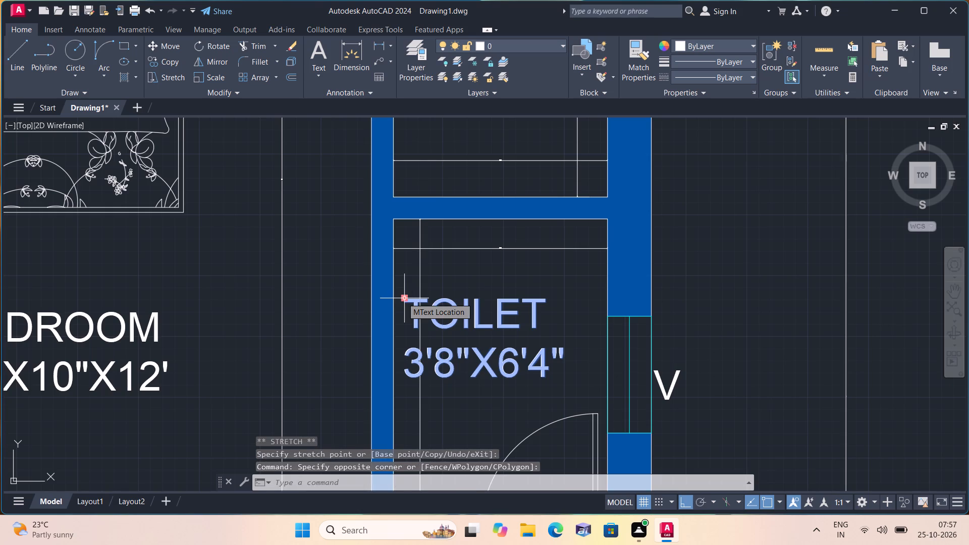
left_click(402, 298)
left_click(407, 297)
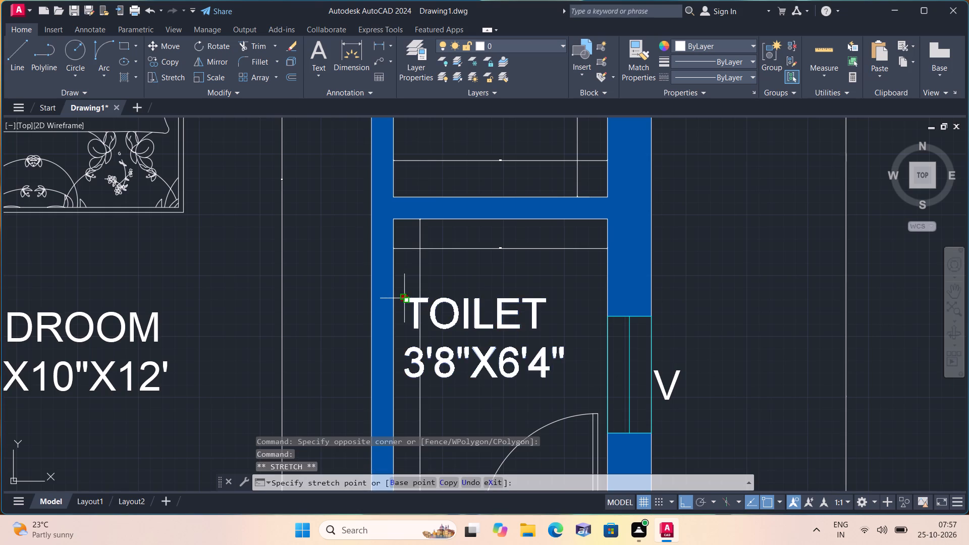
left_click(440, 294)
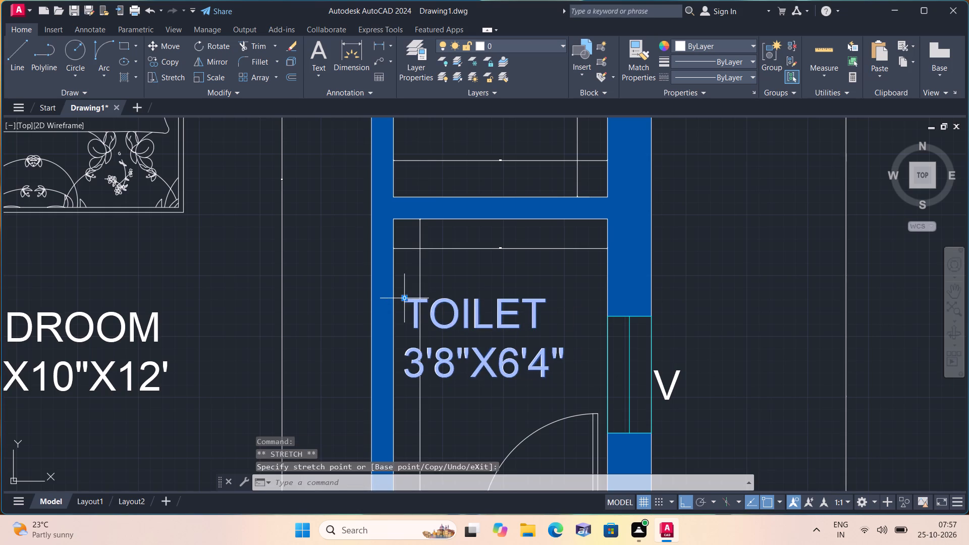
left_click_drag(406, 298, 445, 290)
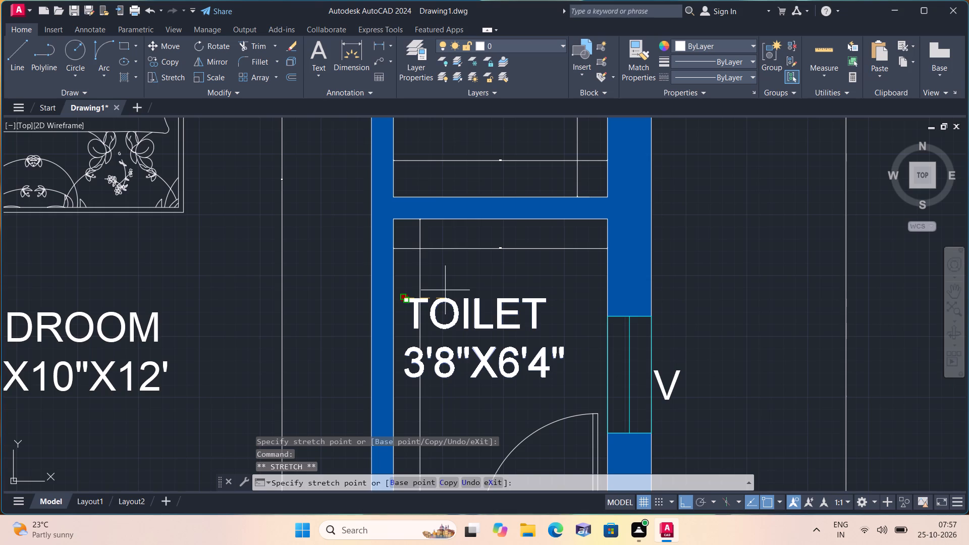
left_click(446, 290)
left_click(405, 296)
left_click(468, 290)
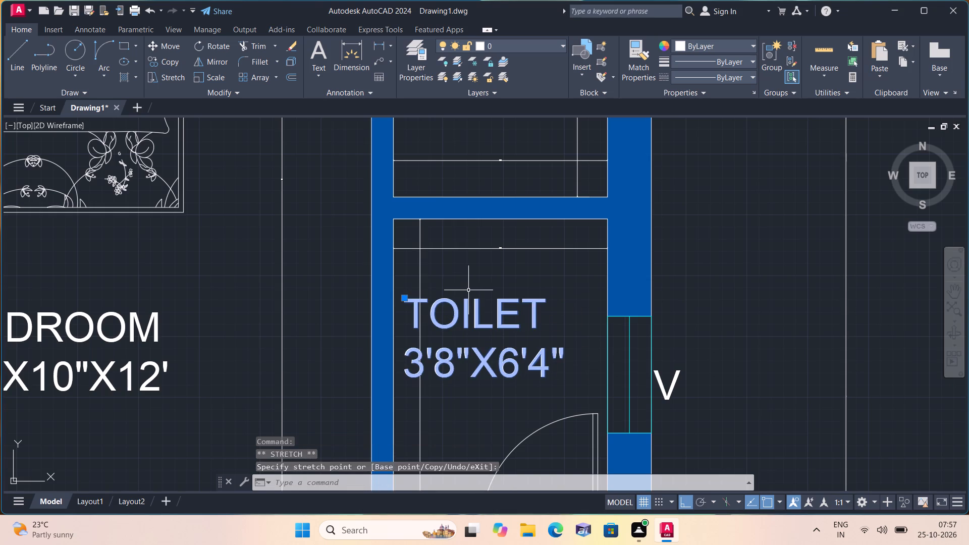
With Ortho off, move the lower toilet's label about 8" toward the V window, clear of the vertical dimension line.
key("F8")
scroll(434, 301, "up", 1)
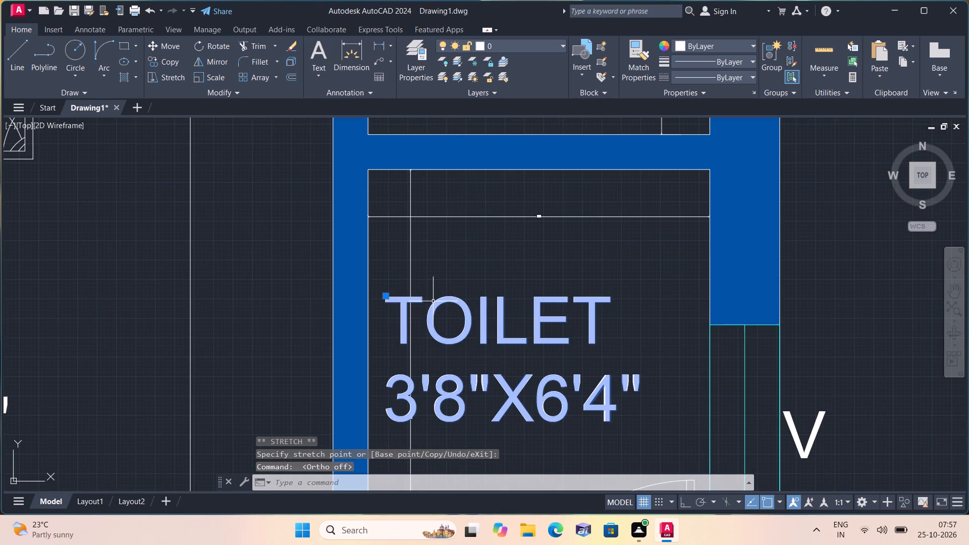
left_click(387, 296)
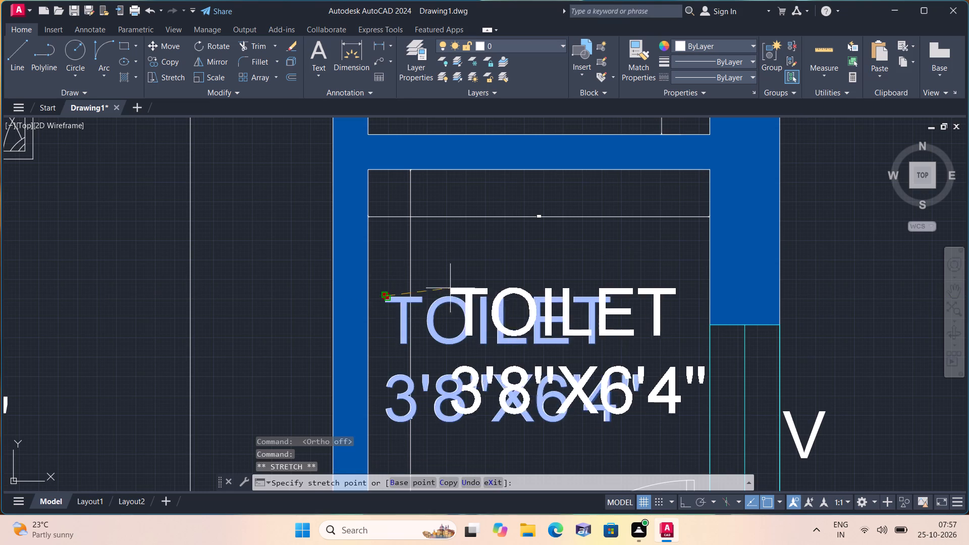
left_click(470, 284)
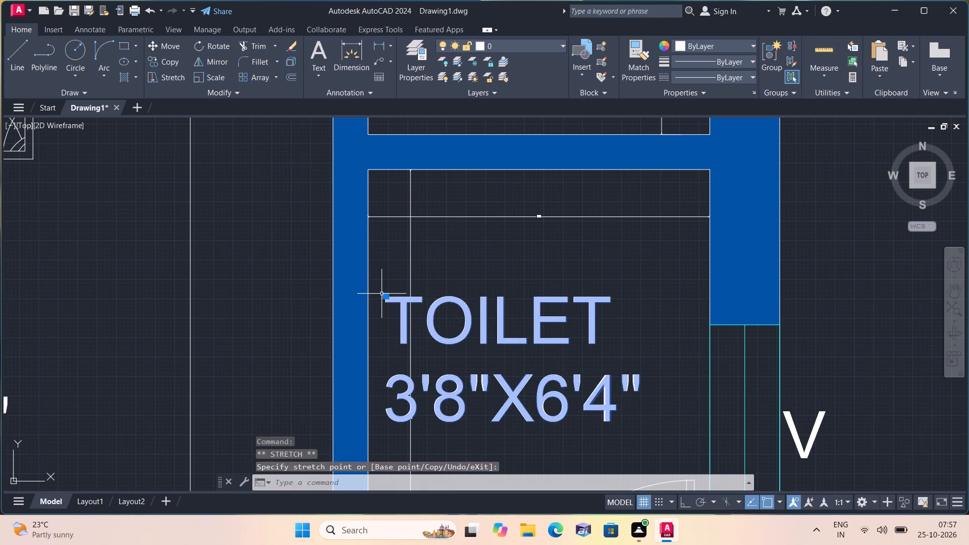
left_click(384, 295)
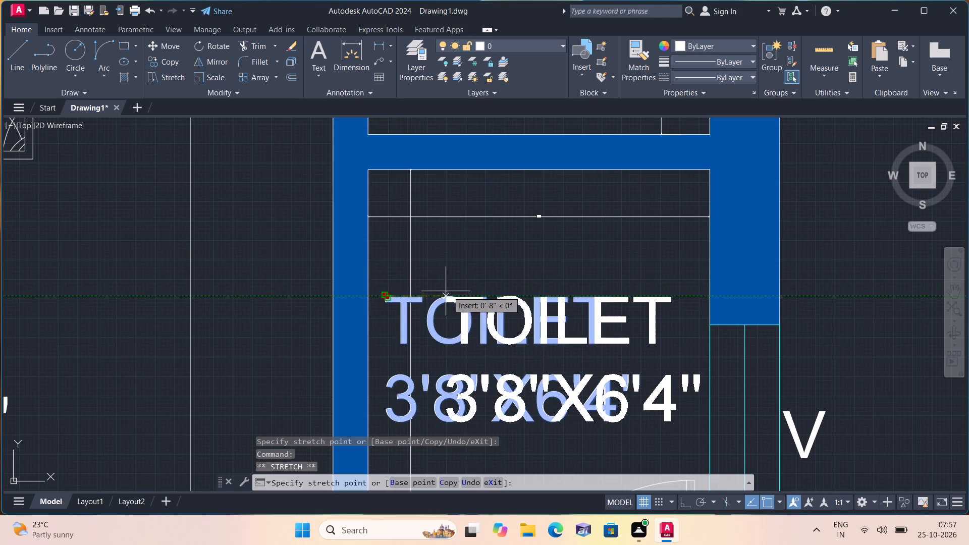
left_click(448, 291)
scroll(448, 291, "down", 1)
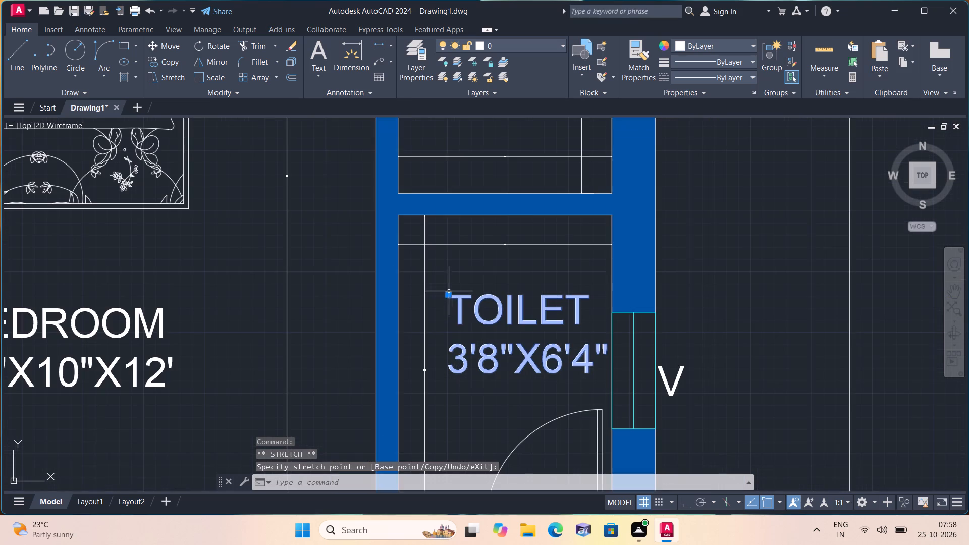
key("Escape")
With Ortho on, add a linear dimension for the 9'4"X11'3" bedroom's inside width between its side walls, placed between label and bed.
scroll(491, 281, "down", 3)
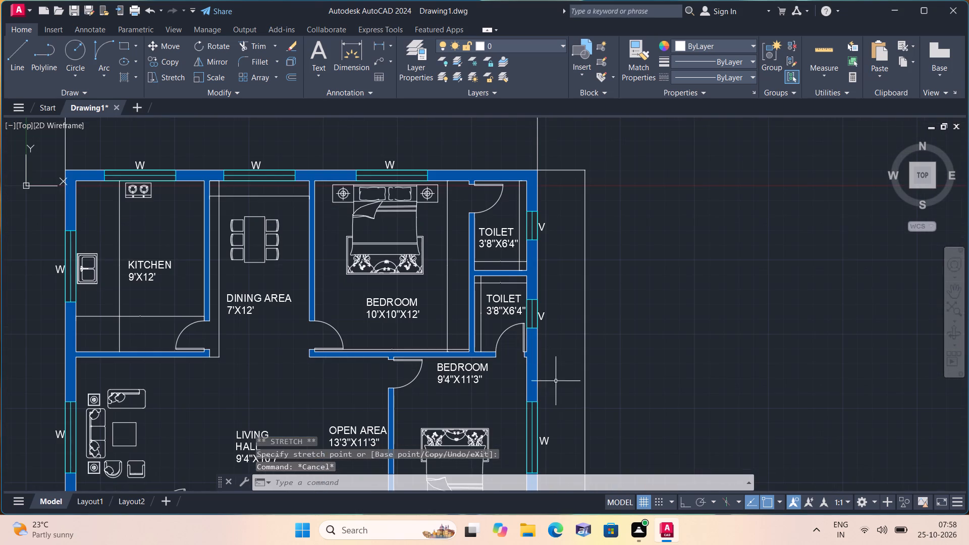
left_click(684, 496)
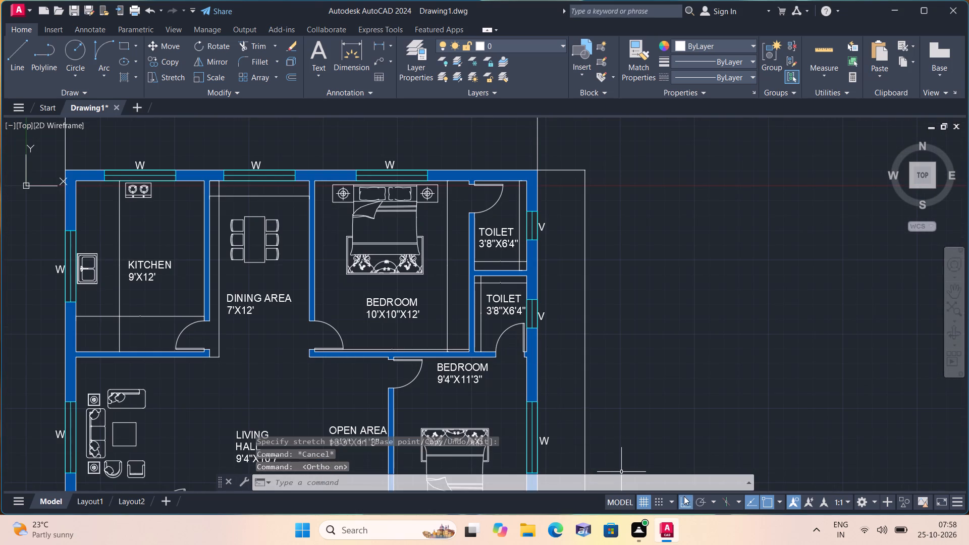
left_click(383, 41)
scroll(413, 183, "down", 1)
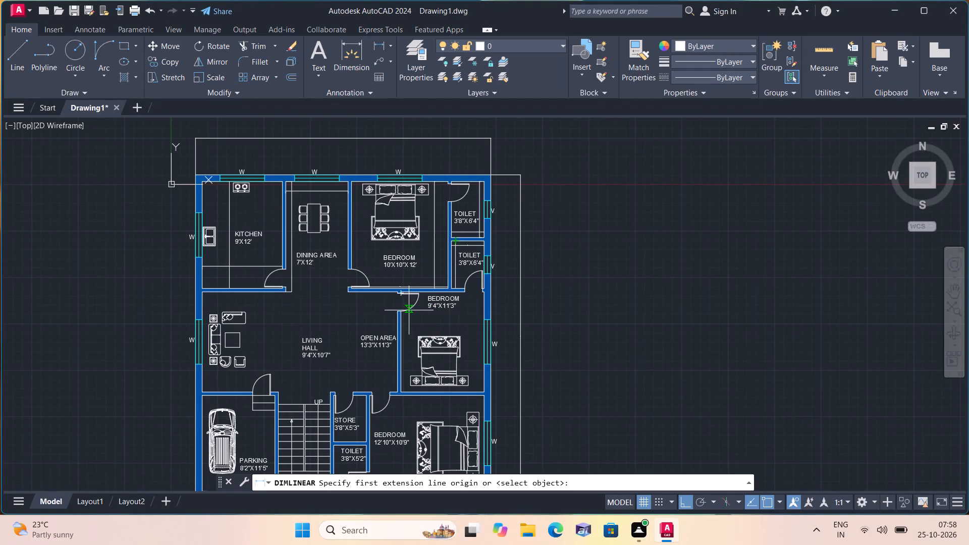
scroll(401, 283, "up", 3)
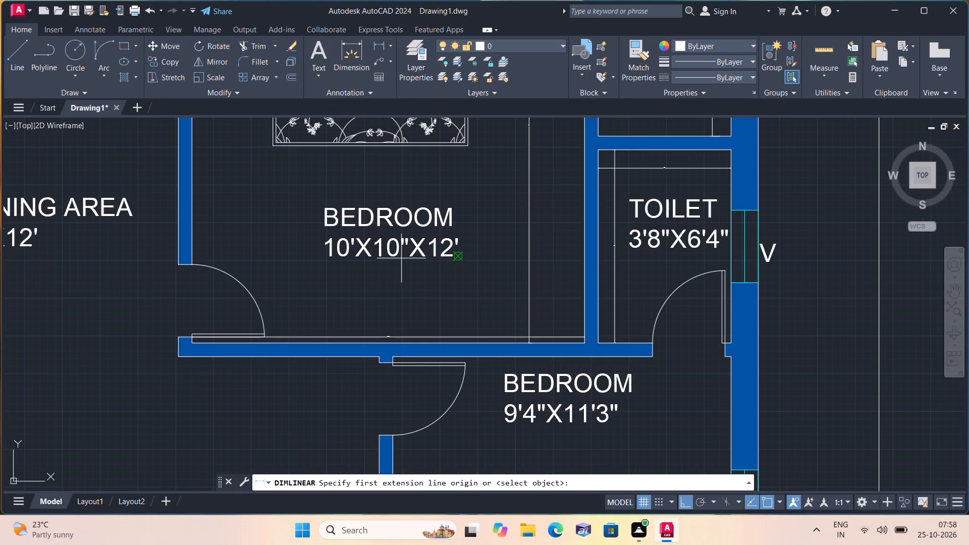
scroll(402, 248, "down", 1)
scroll(445, 374, "down", 1)
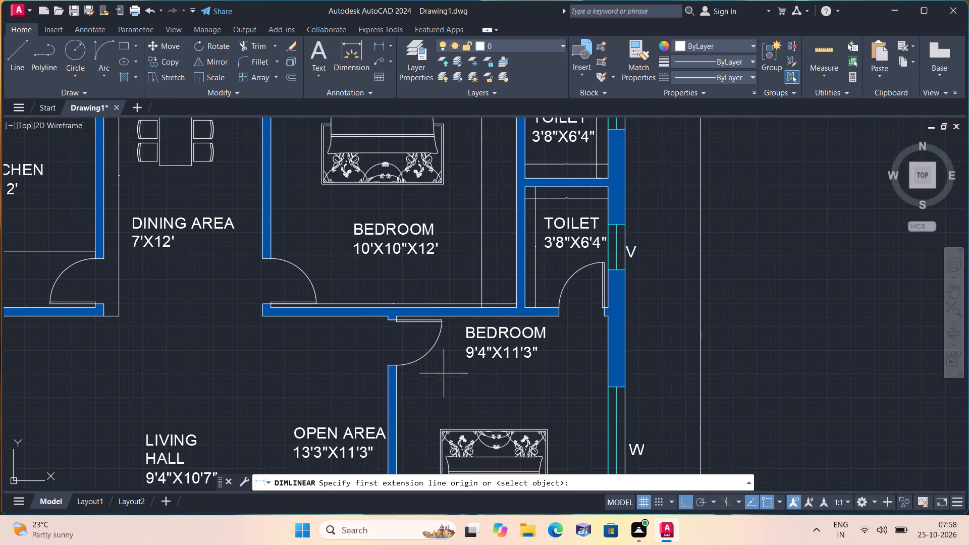
middle_click_drag(451, 377, 445, 163)
scroll(423, 169, "up", 1)
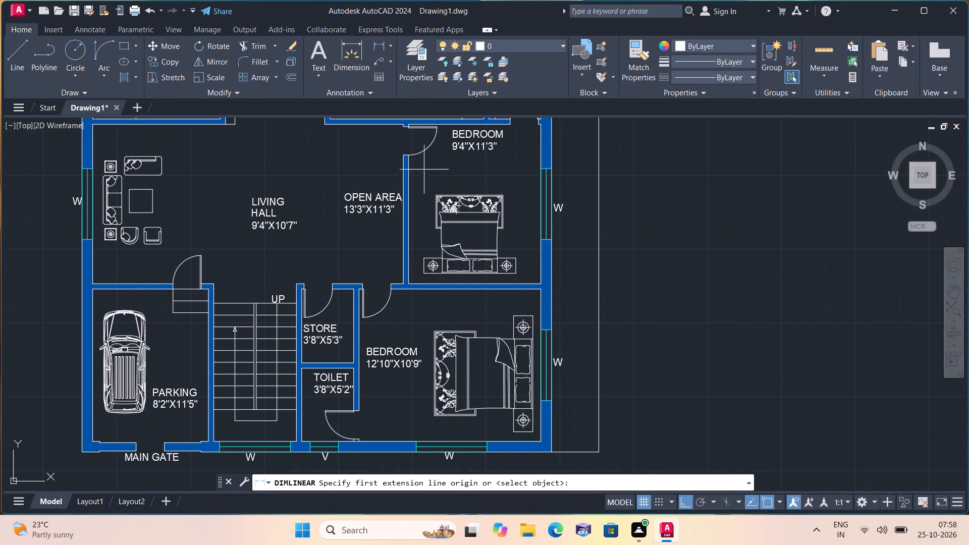
scroll(423, 168, "up", 1)
left_click(390, 172)
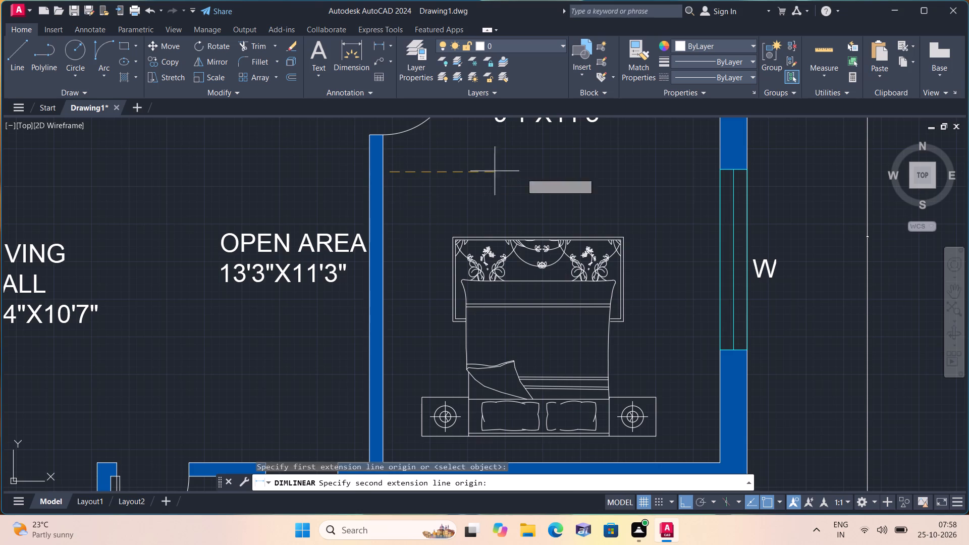
key("space")
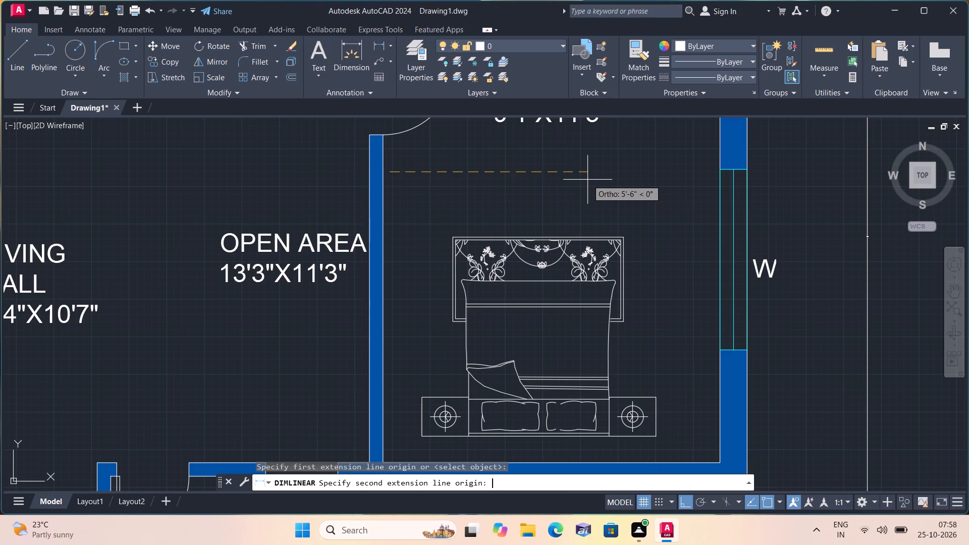
key("space")
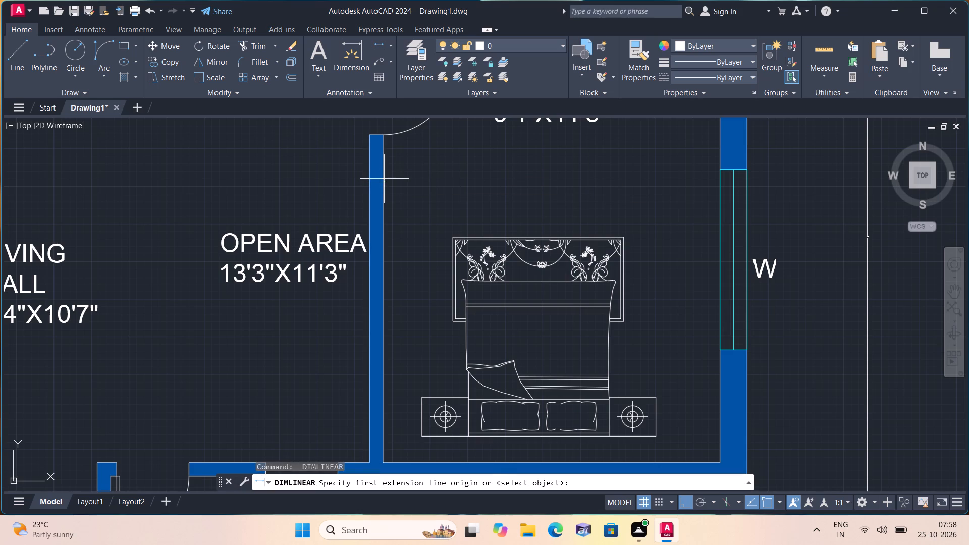
left_click(385, 179)
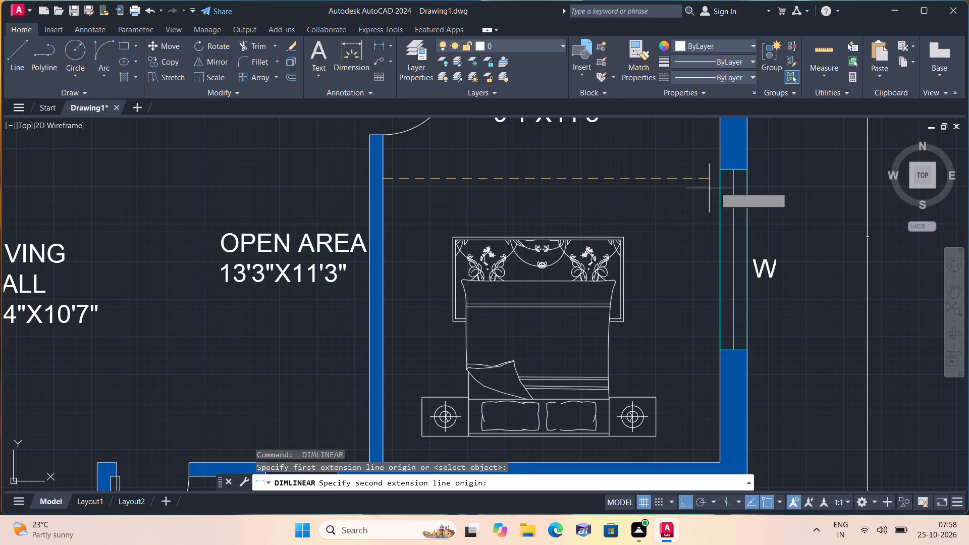
left_click(719, 178)
left_click(690, 178)
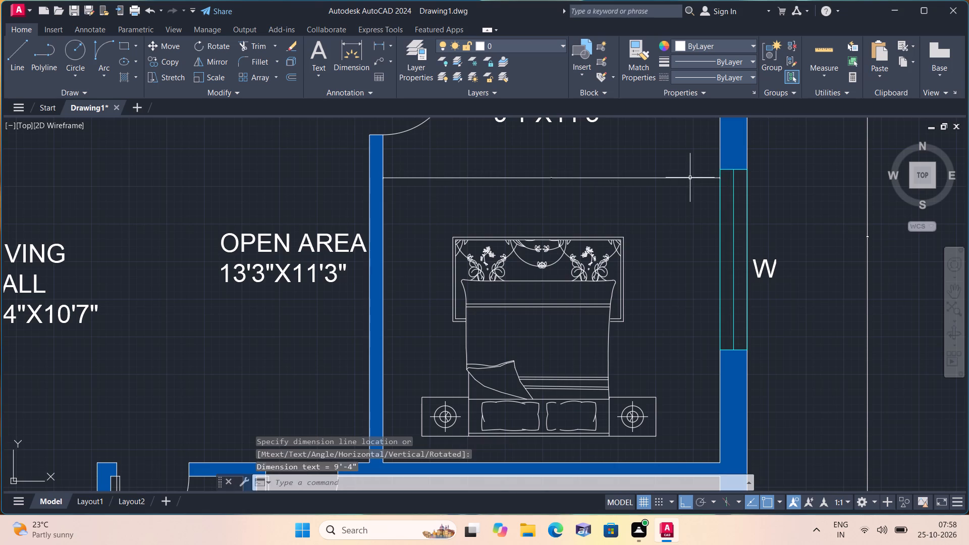
Add a vertical linear dimension for the 9'4"X11'3" bedroom's inside depth, from the toilet doorway's wall corner to its bottom wall, between bed and window.
middle_click_drag(690, 178, 677, 217)
scroll(669, 220, "down", 1)
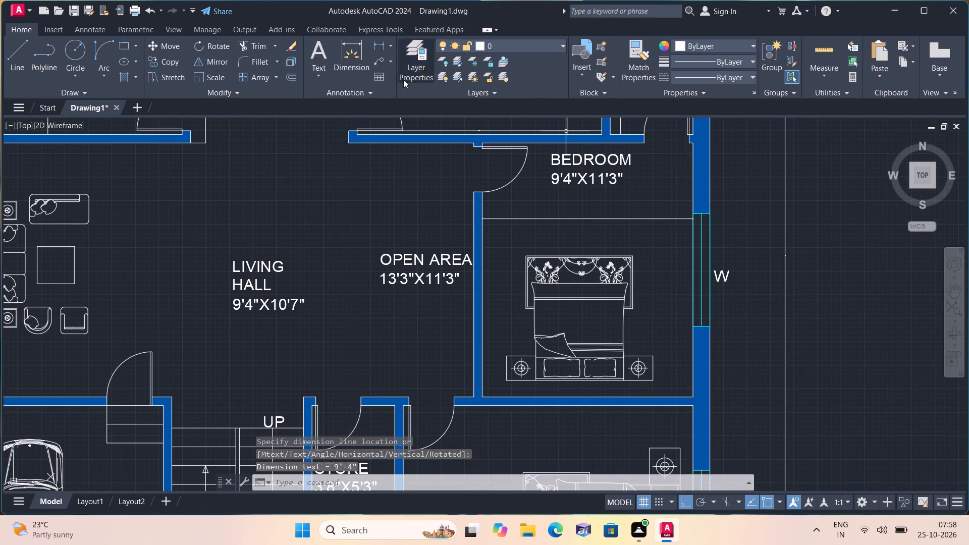
left_click(379, 43)
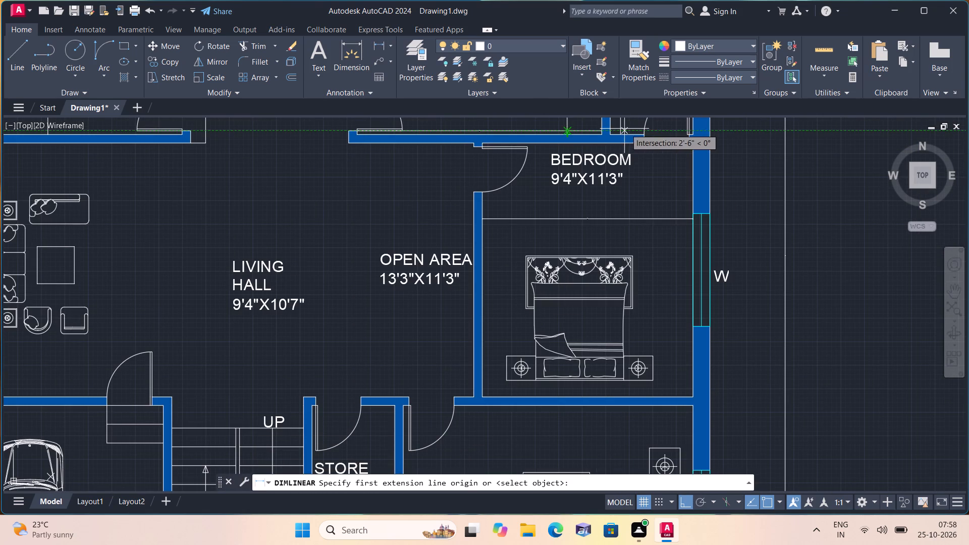
scroll(671, 151, "up", 1)
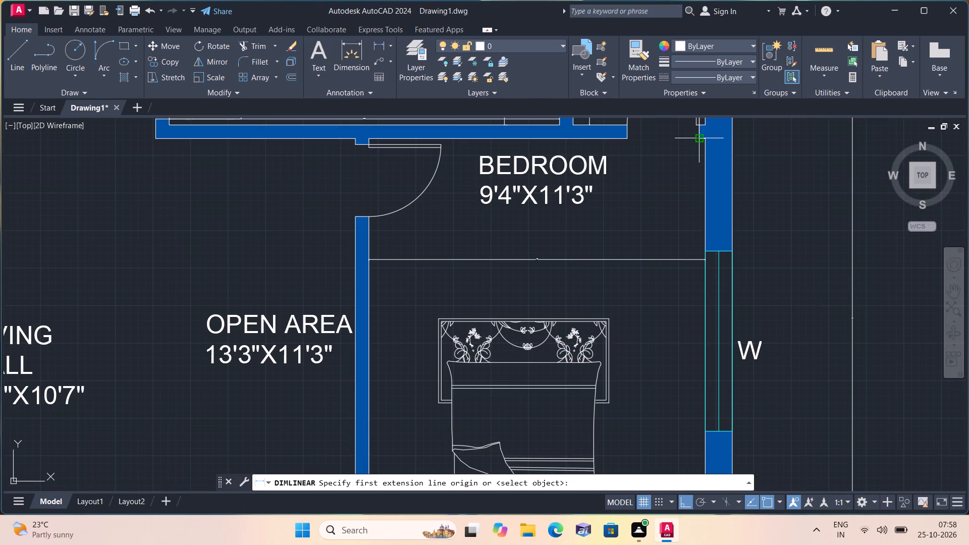
left_click(627, 139)
scroll(637, 258, "down", 1)
middle_click_drag(634, 254, 625, 235)
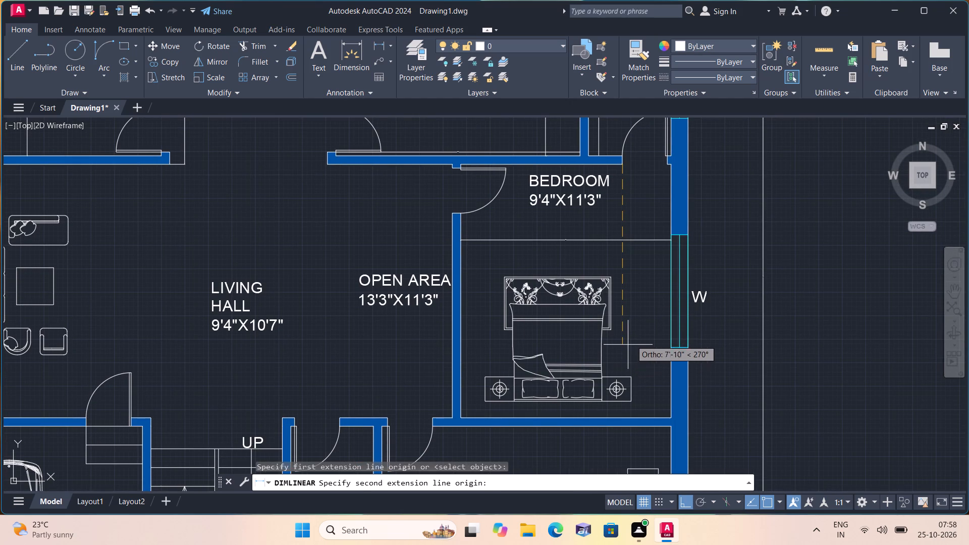
left_click(620, 417)
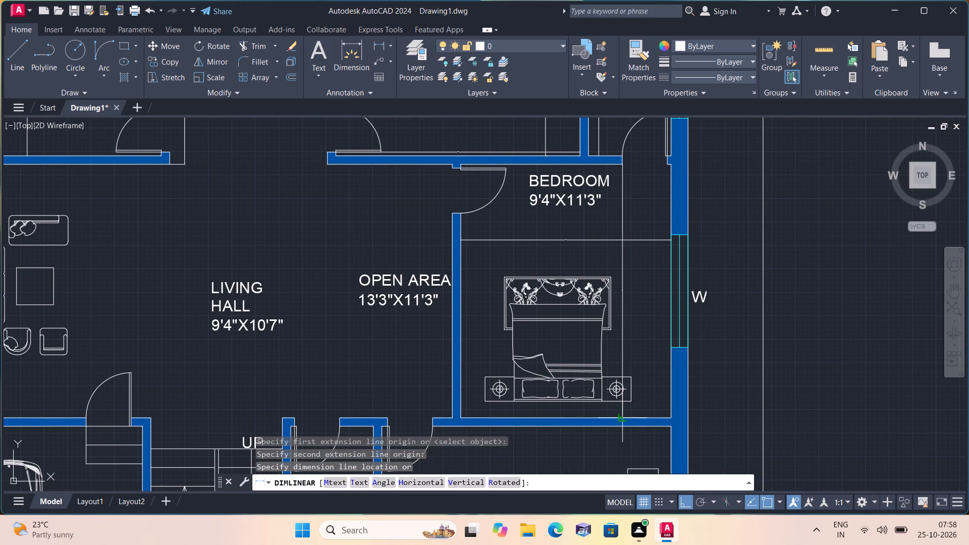
left_click(638, 406)
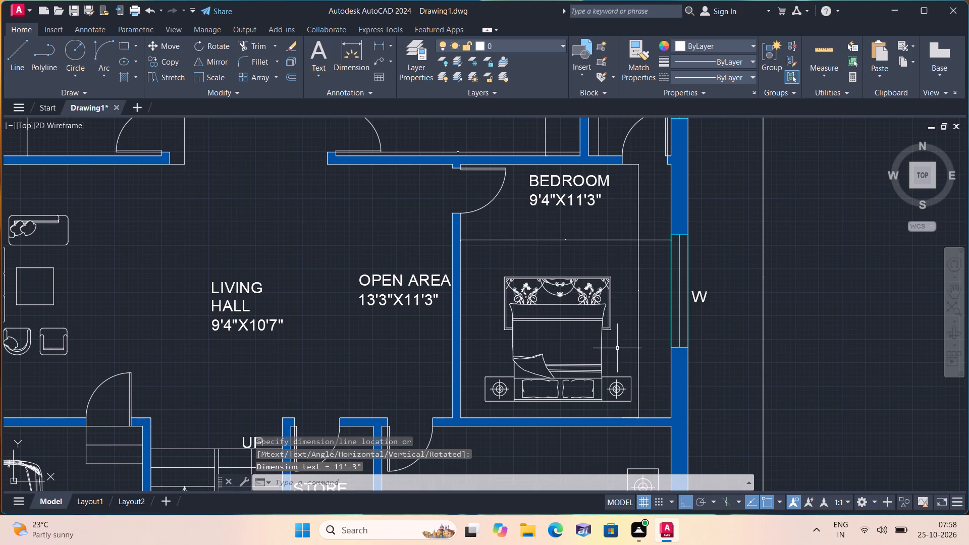
Add a vertical linear dimension for the open area's inside depth, from the upper bedroom's wall end to the store's top wall, beside the OPEN AREA label.
left_click(375, 40)
scroll(404, 134, "down", 1)
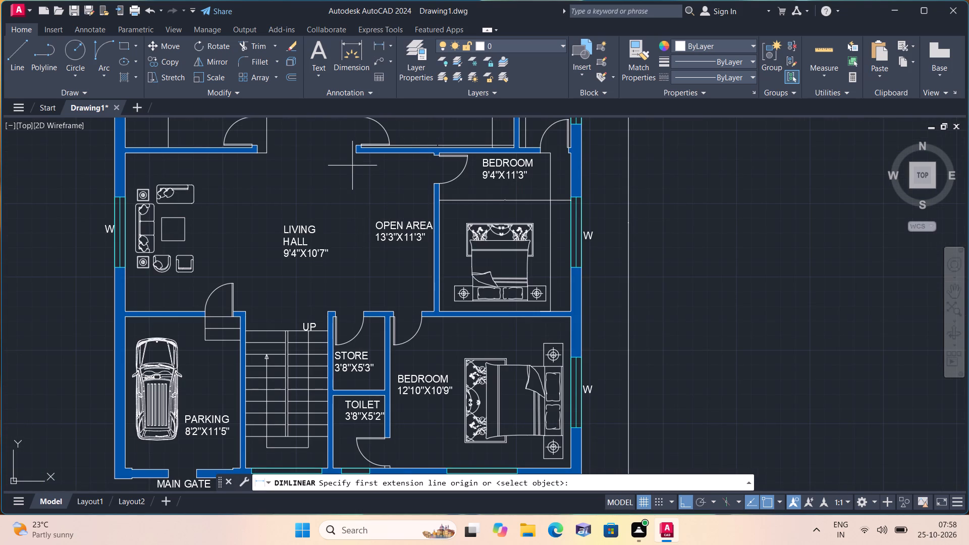
scroll(349, 153, "up", 1)
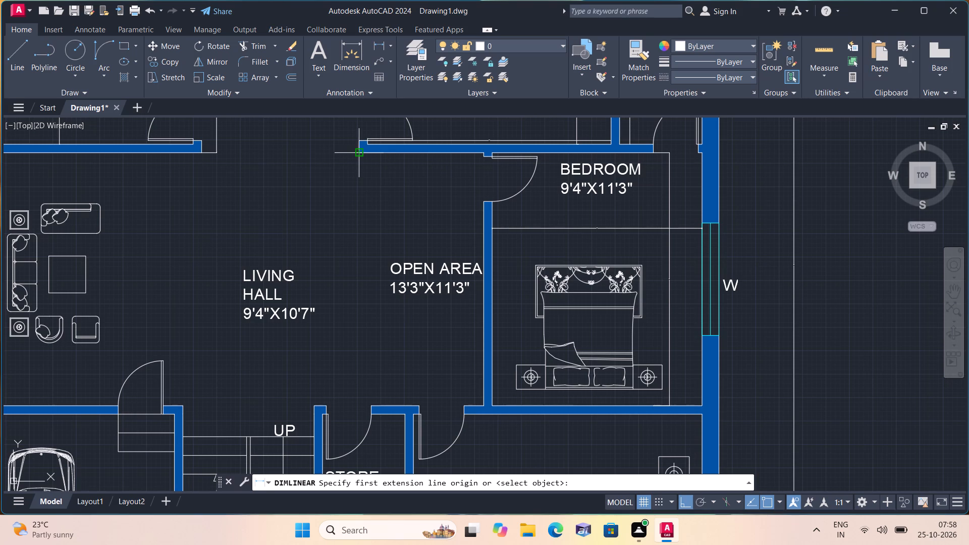
left_click(360, 151)
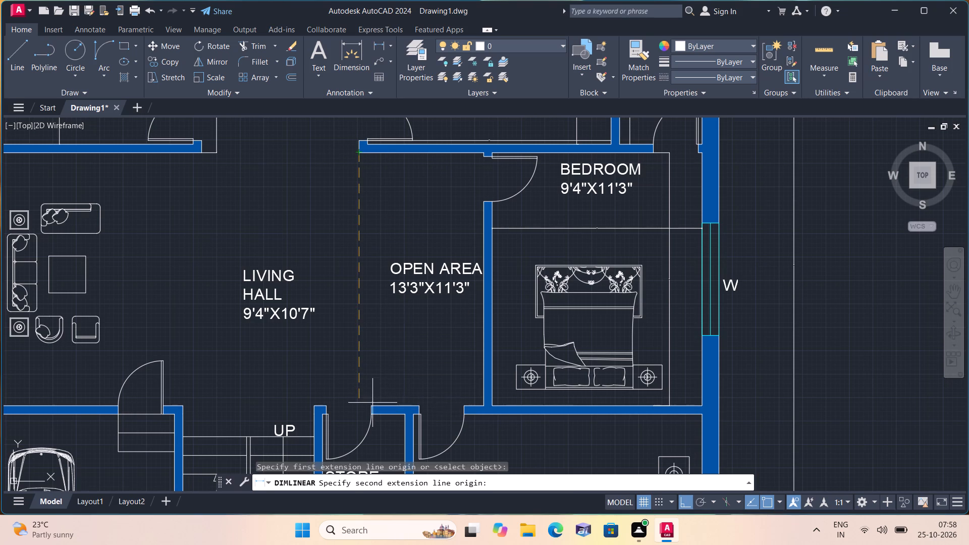
left_click(372, 404)
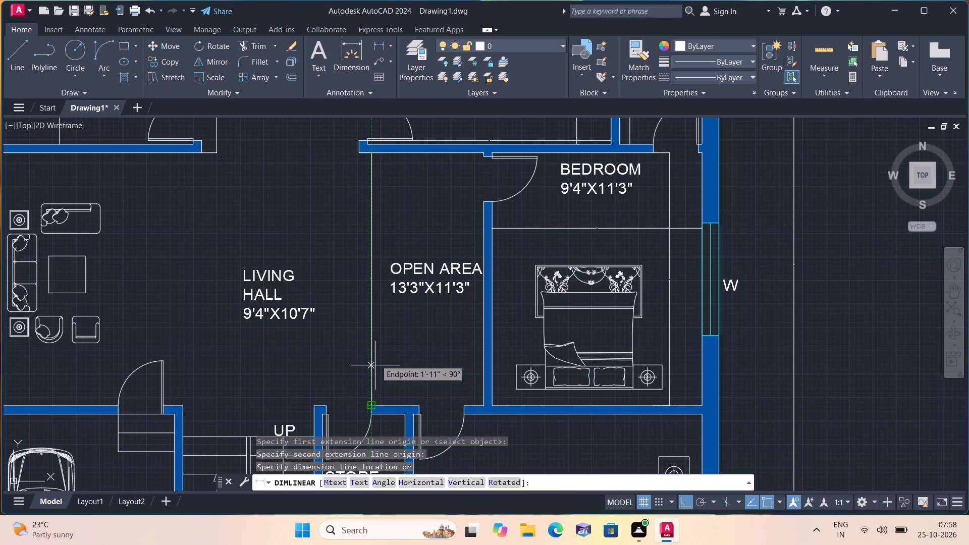
left_click(380, 351)
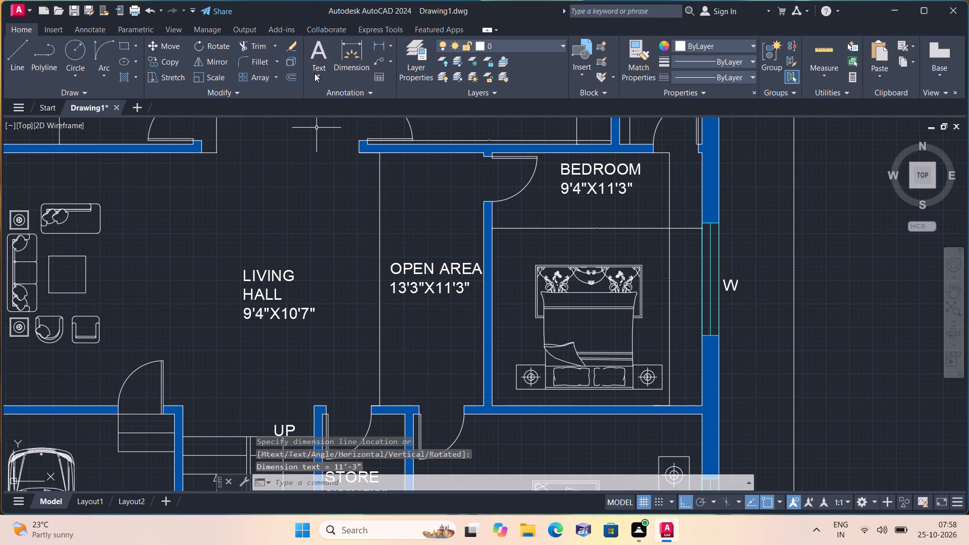
Add a vertical linear dimension for the living hall's inside depth, from the parking wall's stair-side corner to the kitchen wall, beside the seating.
left_click(378, 43)
scroll(388, 75, "down", 1)
scroll(375, 206, "down", 1)
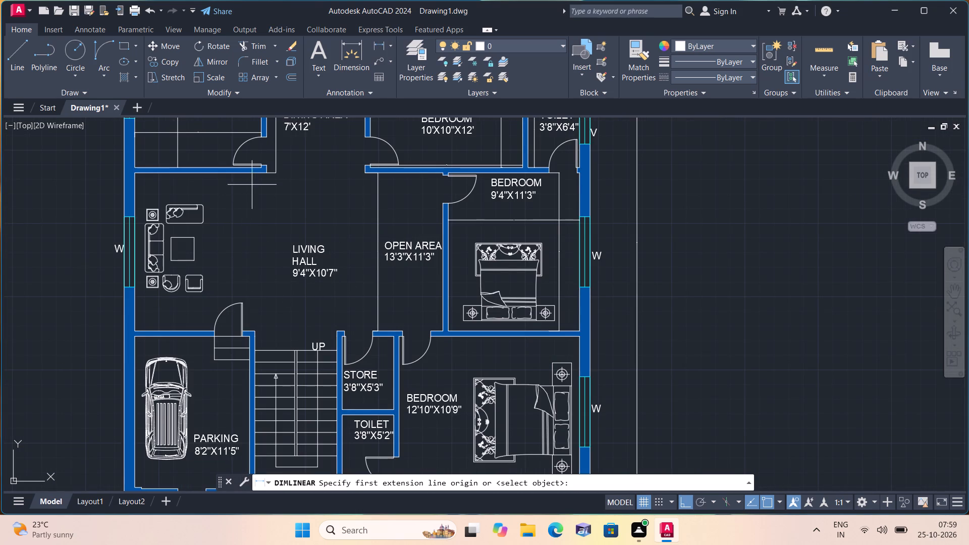
scroll(259, 173, "up", 1)
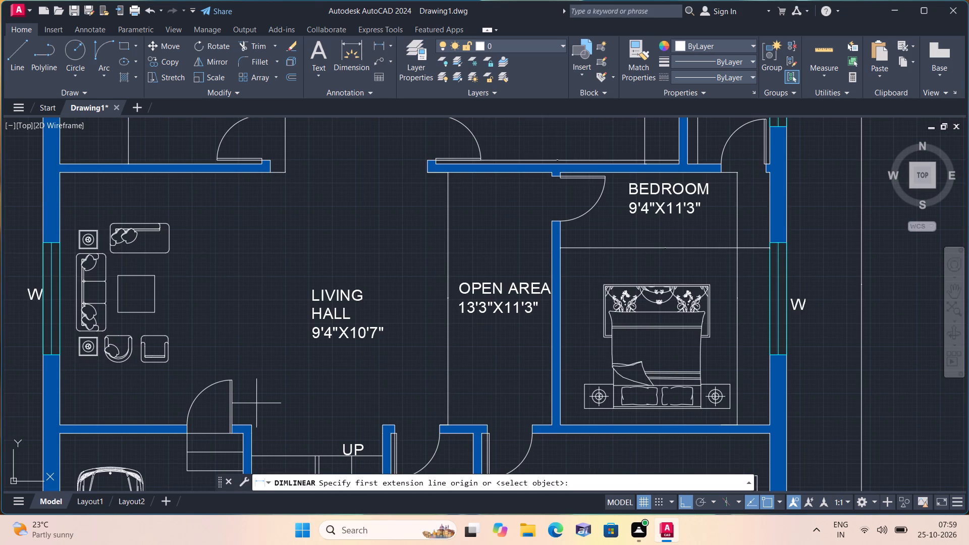
left_click(253, 424)
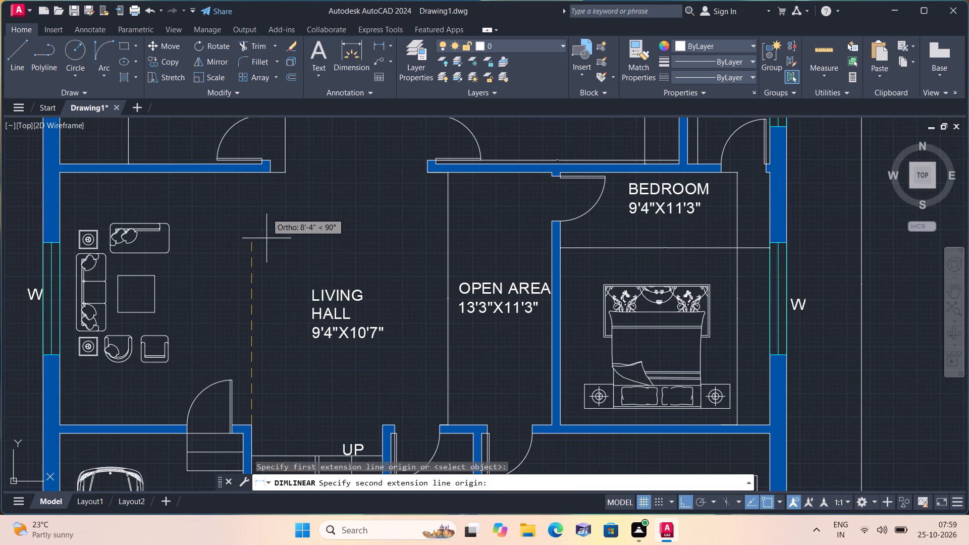
left_click(252, 174)
left_click(249, 177)
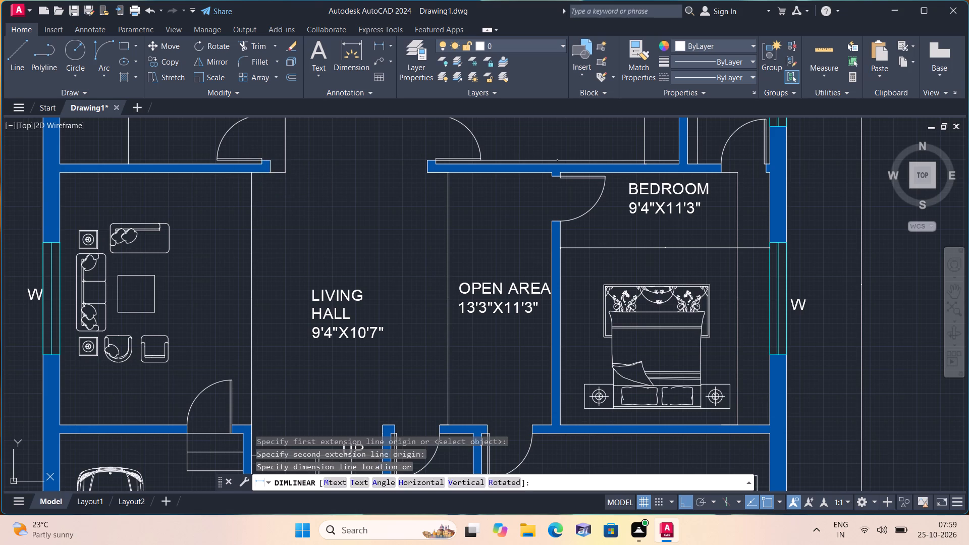
Add a horizontal linear dimension from the kitchen wall's free end to the living hall's outer wall, placed just above the sofa seating.
left_click(379, 43)
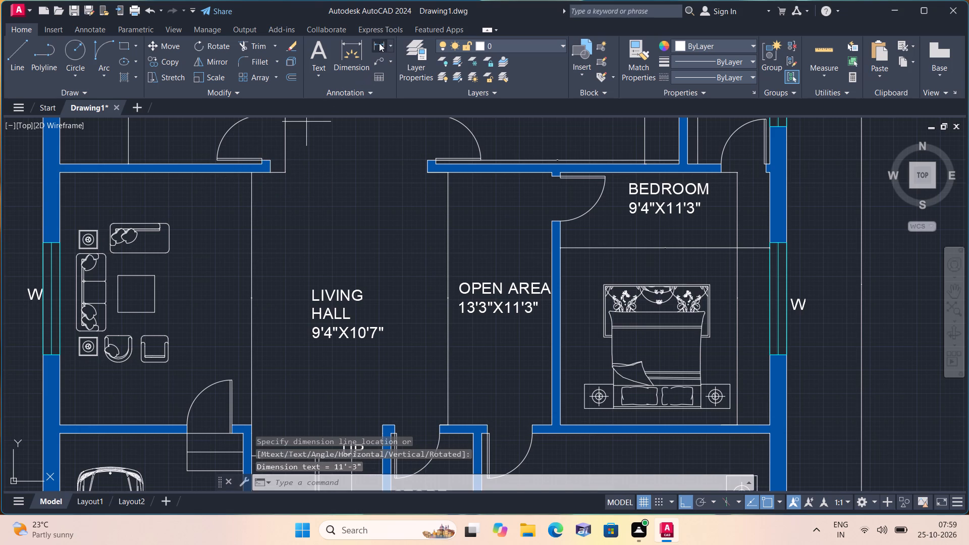
scroll(379, 43, "down", 1)
scroll(257, 173, "up", 1)
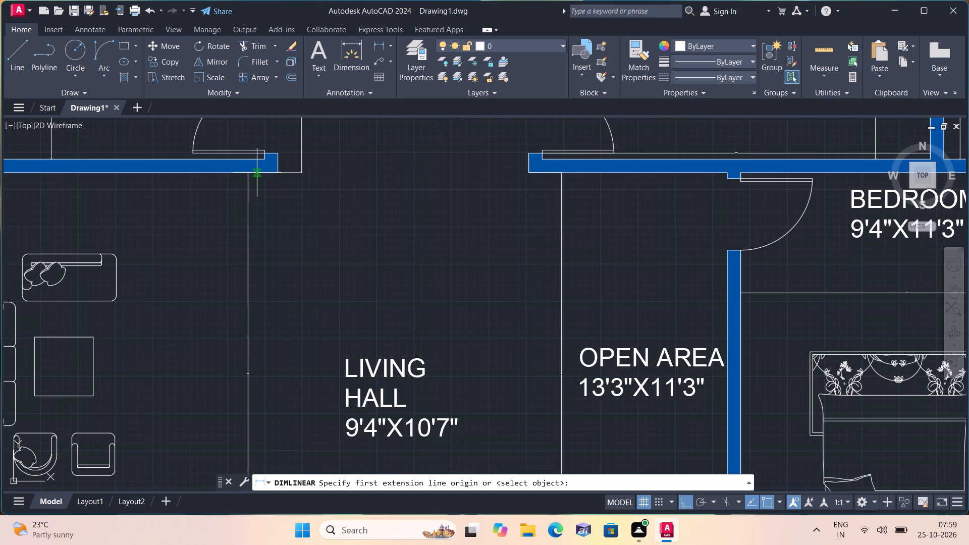
left_click(278, 174)
scroll(279, 176, "down", 1)
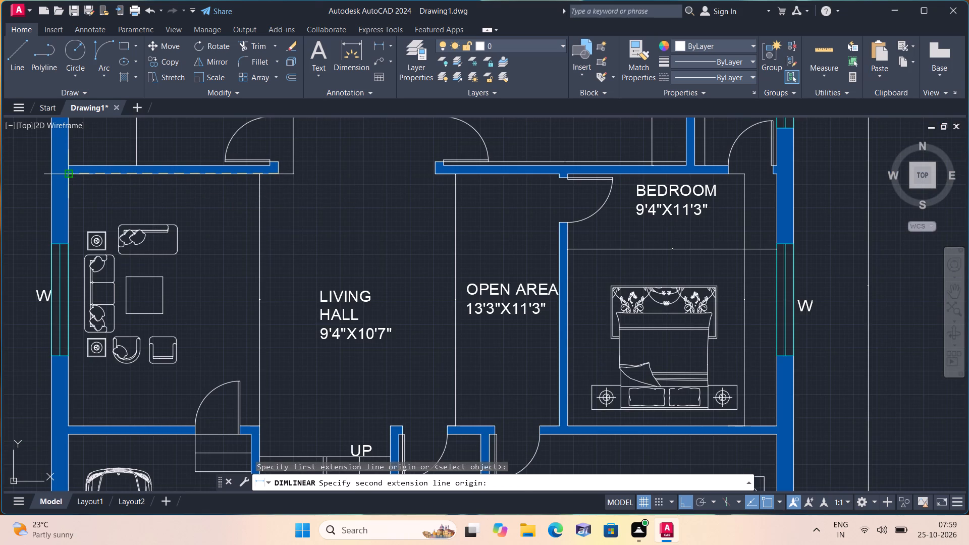
left_click(71, 175)
left_click(80, 197)
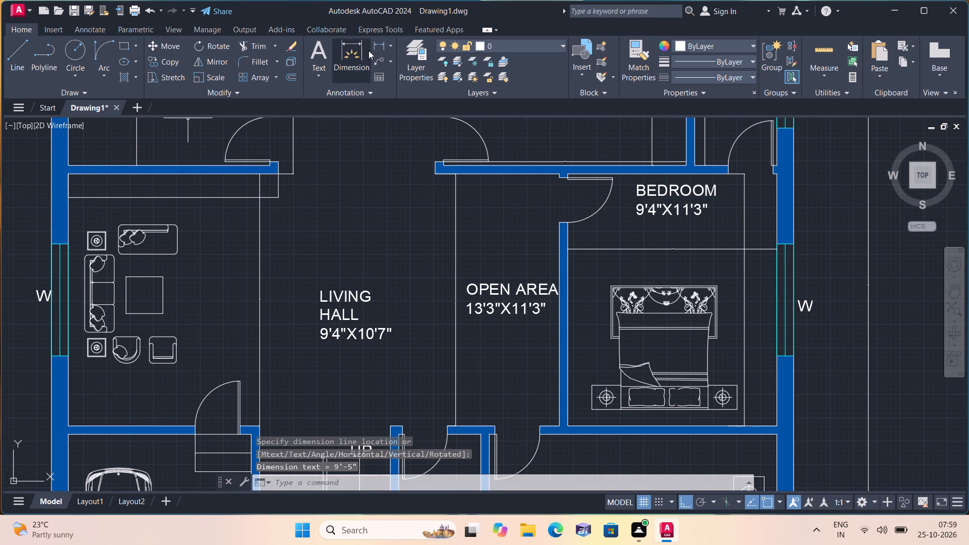
Add a horizontal linear dimension for the open area's width, from the parking wall's stair-side corner to the bedroom partition, just above the store doorway.
left_click(381, 42)
scroll(385, 146, "down", 1)
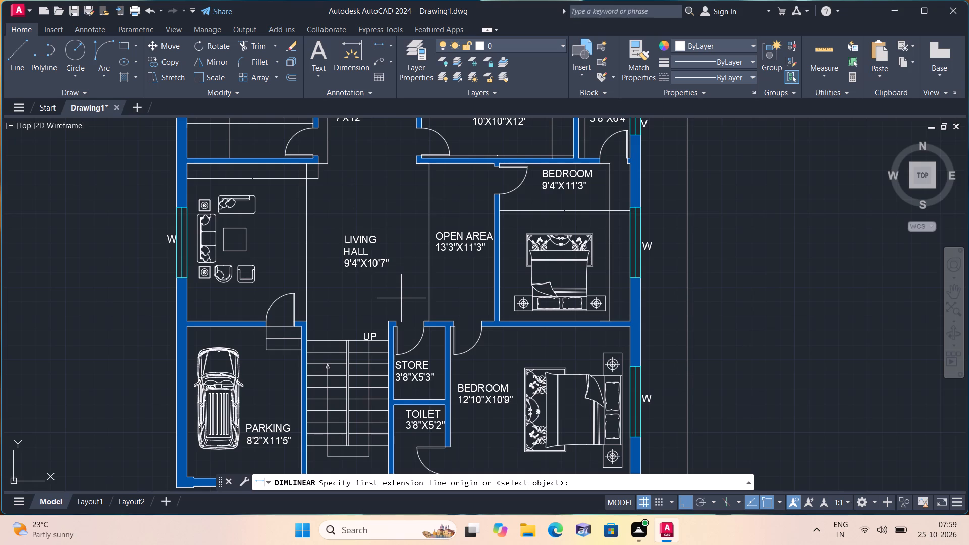
left_click(309, 320)
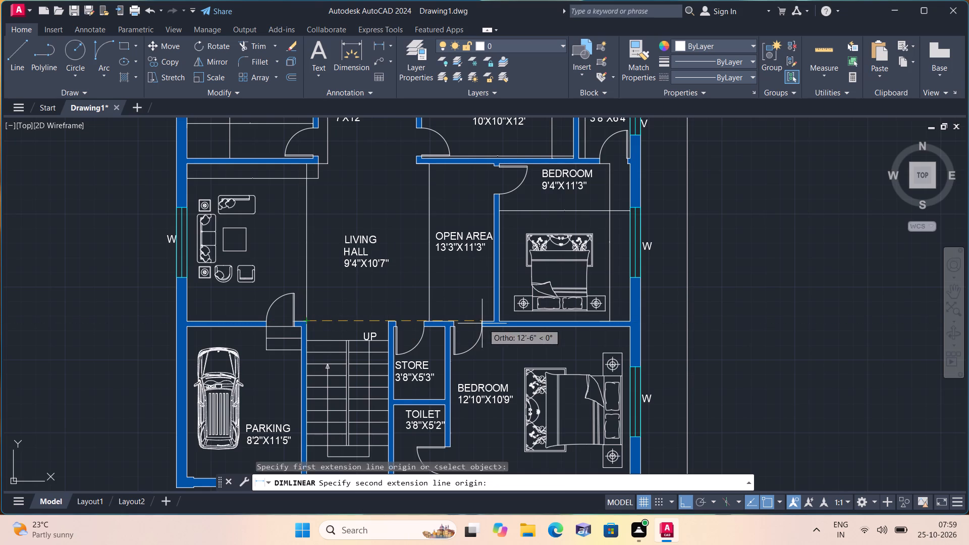
scroll(487, 320, "up", 1)
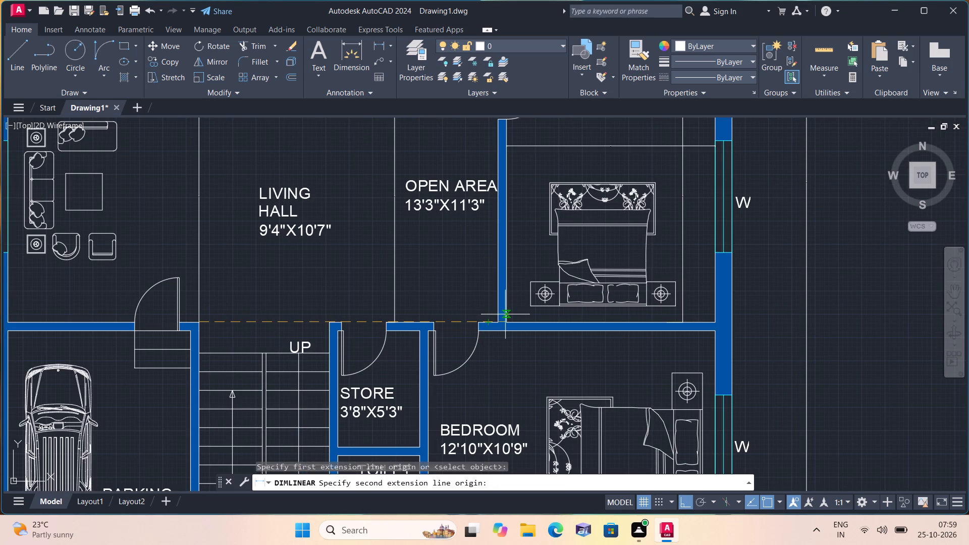
left_click(499, 320)
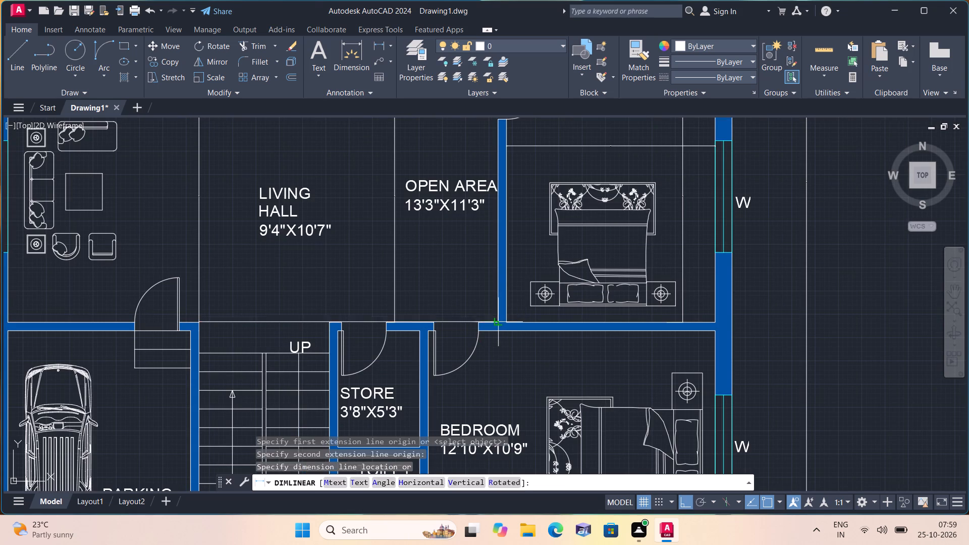
left_click(491, 297)
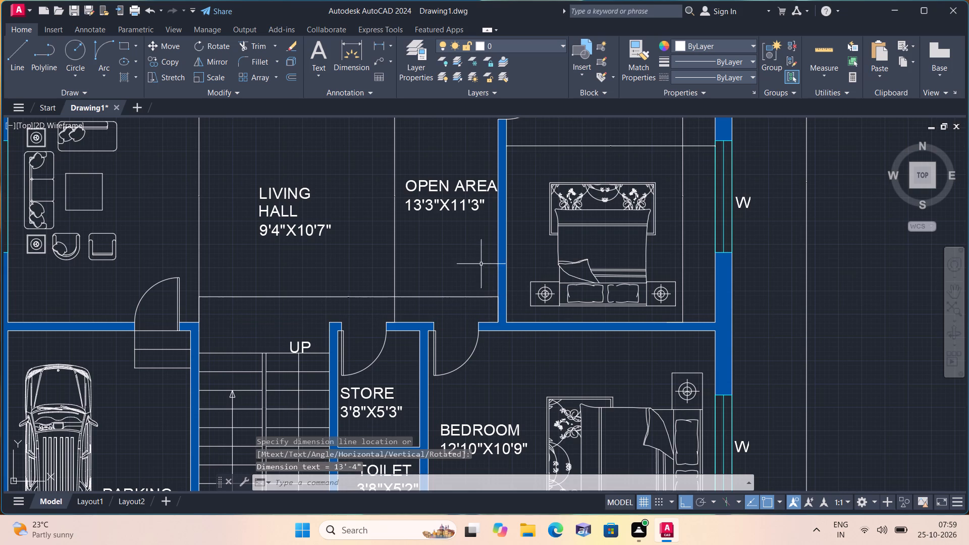
Add a vertical linear dimension for the parking's inside depth, from the main gate wall to the hall door's jamb, beside the staircase wall.
left_click(385, 43)
scroll(385, 43, "down", 1)
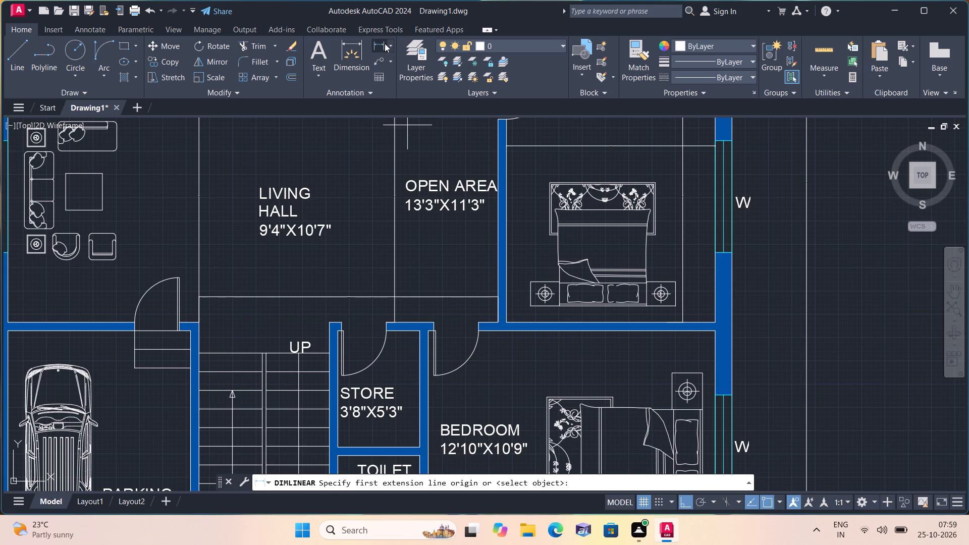
scroll(385, 43, "down", 2)
scroll(387, 195, "down", 2)
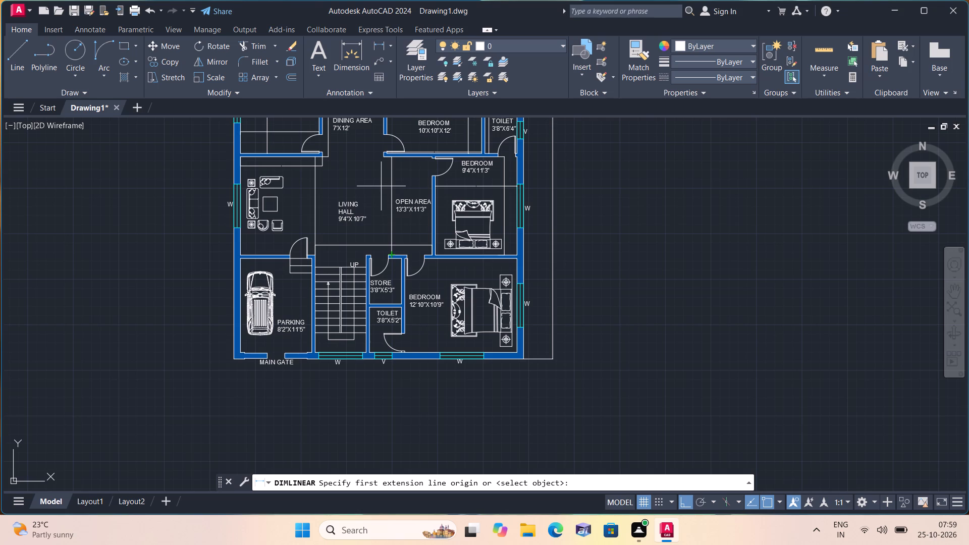
middle_click_drag(375, 178, 372, 132)
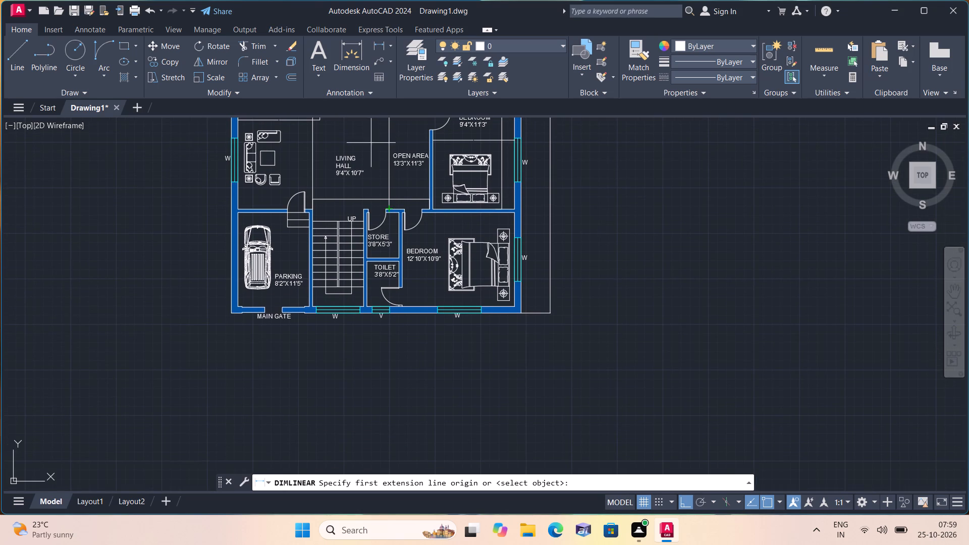
scroll(311, 302, "up", 2)
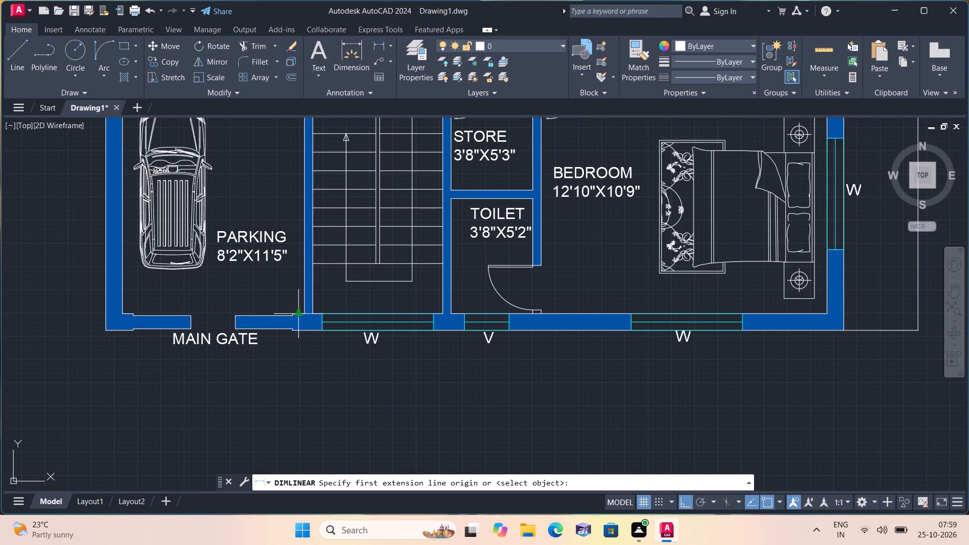
left_click(294, 311)
middle_click_drag(288, 157, 297, 175)
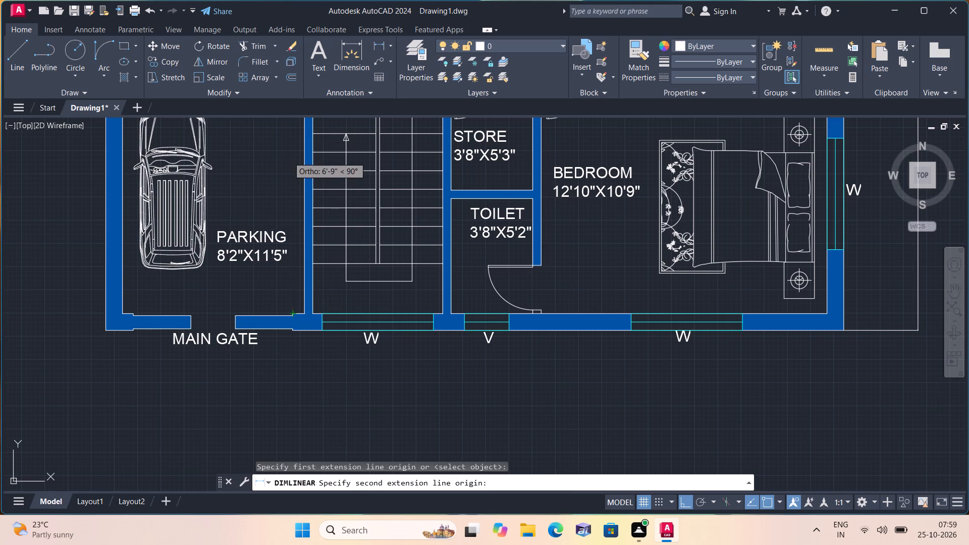
middle_click_drag(297, 175, 353, 250)
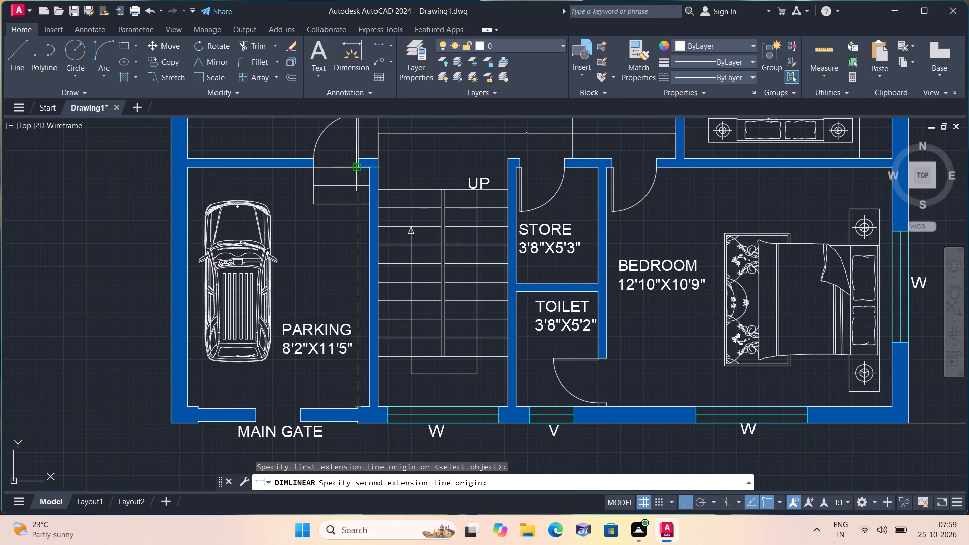
scroll(356, 168, "up", 4)
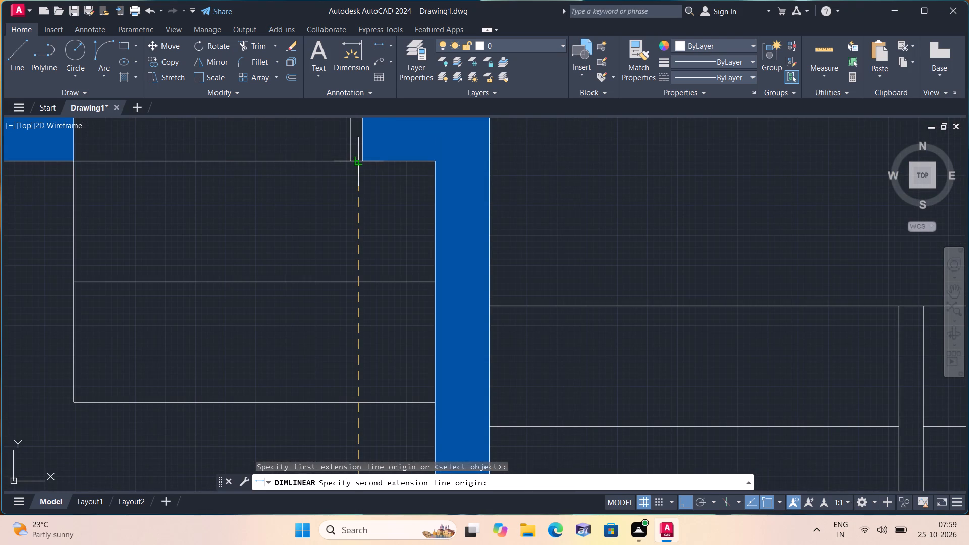
left_click(360, 158)
scroll(350, 189, "down", 3)
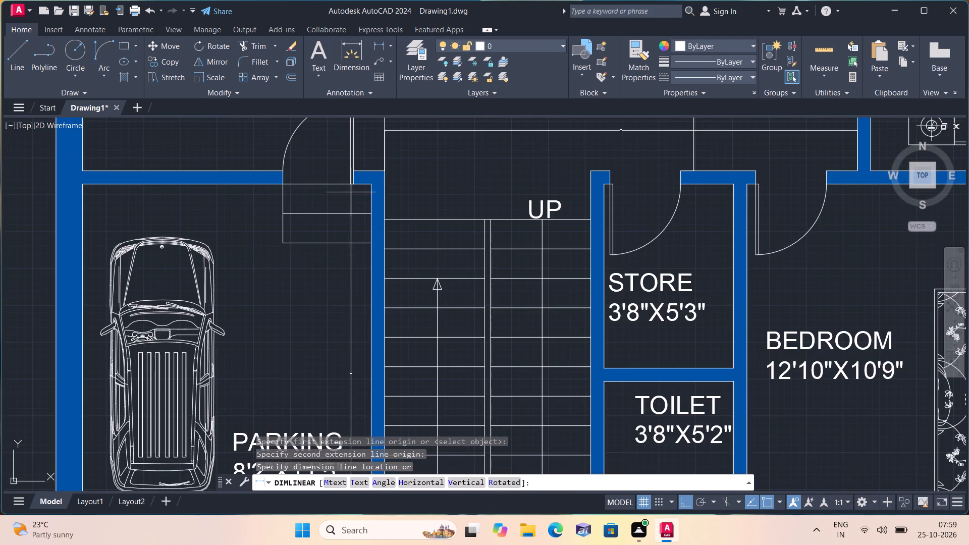
middle_click_drag(351, 190, 374, 116)
scroll(351, 190, "down", 1)
left_click(373, 130)
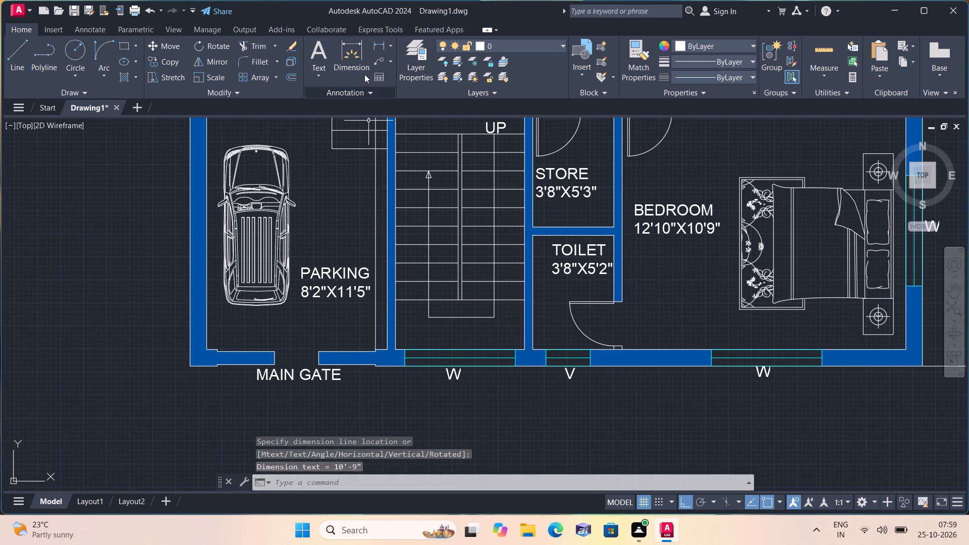
Add a horizontal linear dimension for the parking's inside width, from the outer wall to the staircase wall, just below the car.
left_click(382, 44)
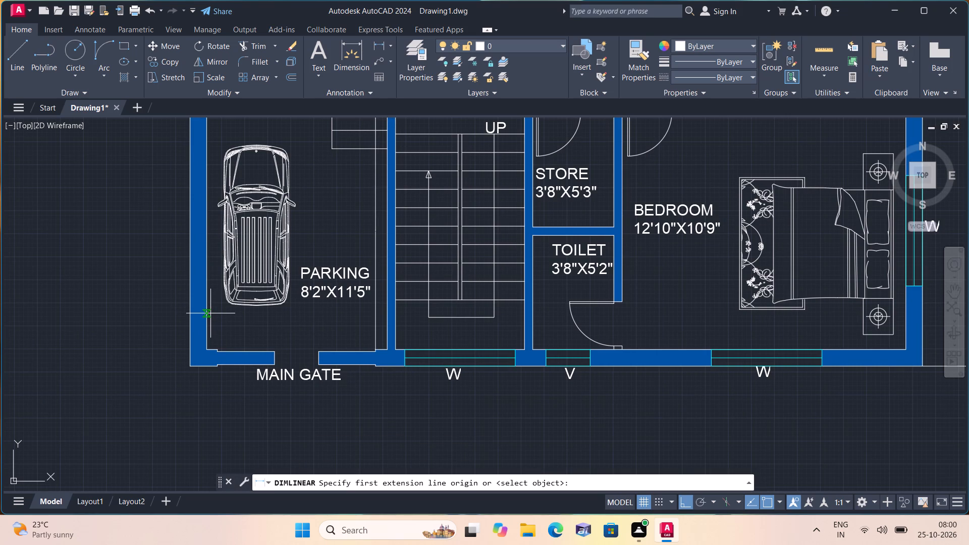
left_click(207, 318)
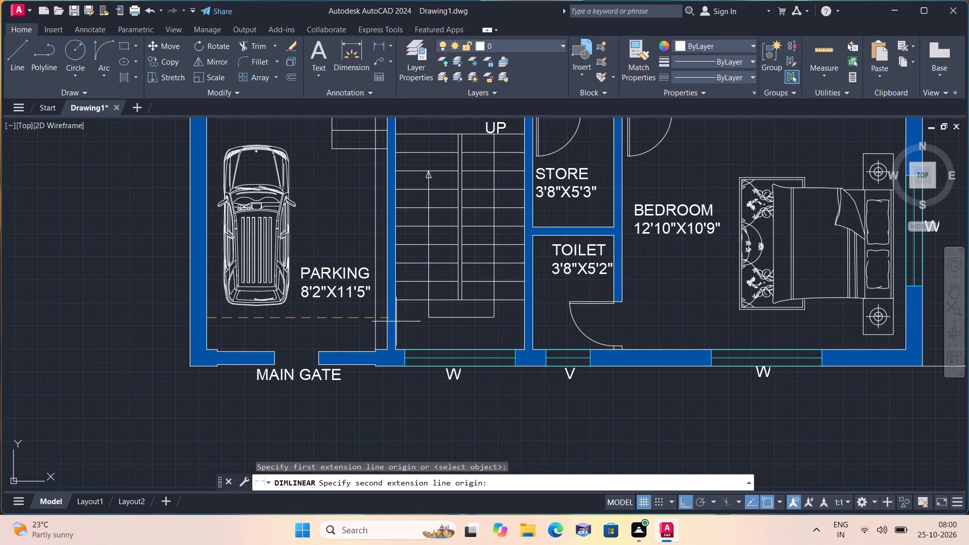
left_click(386, 320)
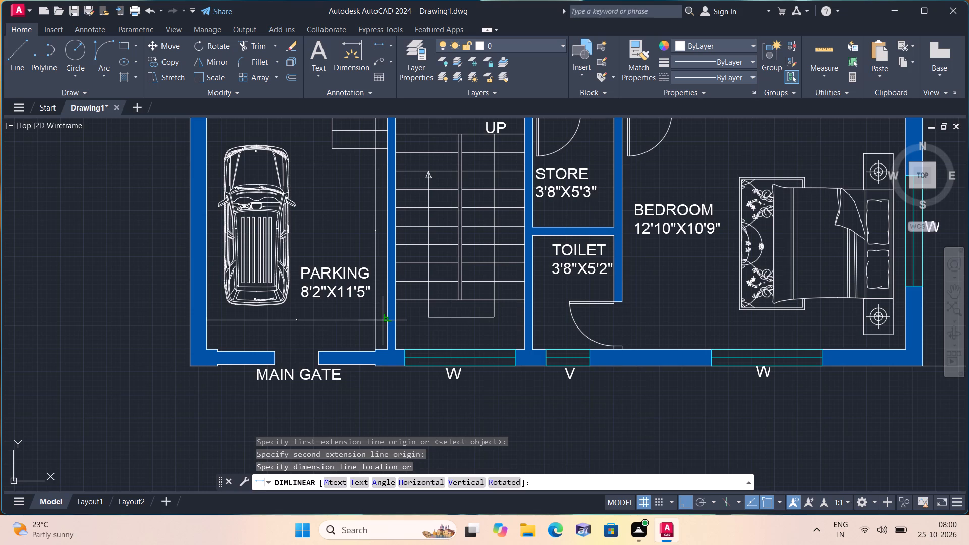
left_click(383, 320)
Add a vertical linear dimension for the store's inside depth, from the toilet partition to the store's top wall, beside the STORE label.
left_click(377, 44)
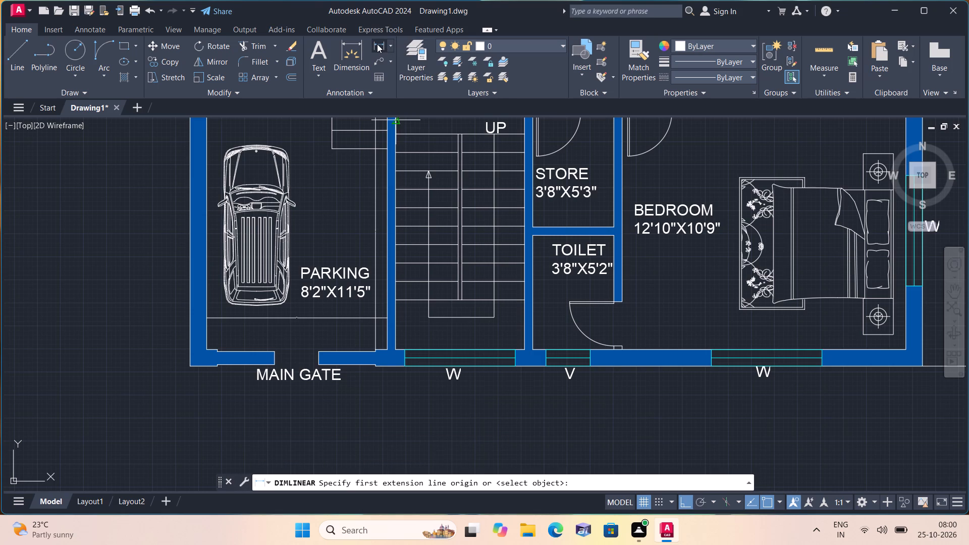
scroll(378, 77, "down", 1)
scroll(399, 160, "down", 1)
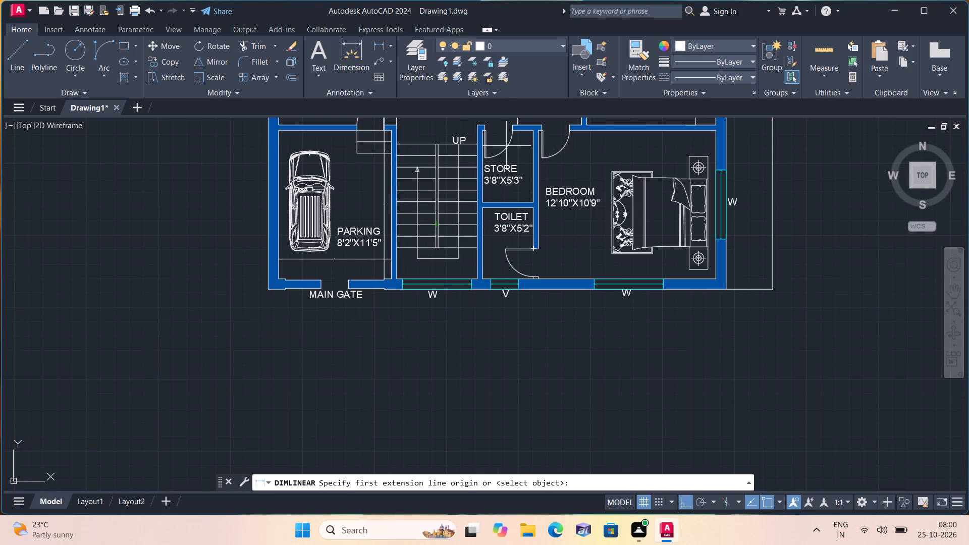
scroll(509, 140, "up", 2)
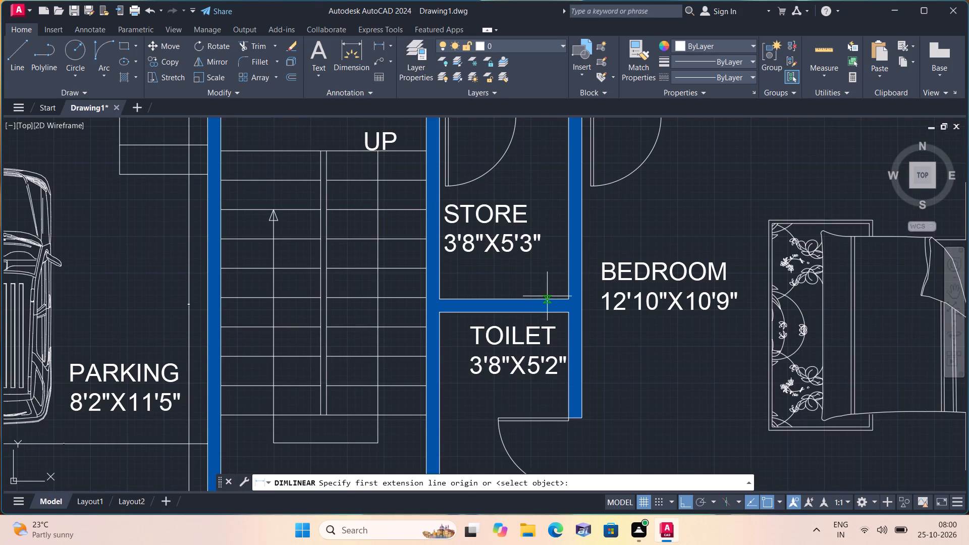
left_click(547, 297)
middle_click_drag(548, 185, 554, 255)
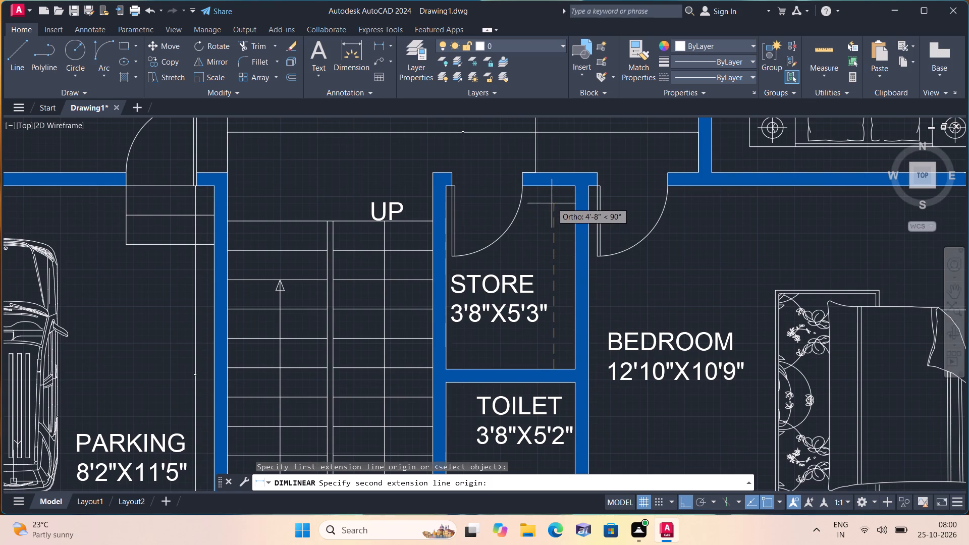
left_click(554, 186)
left_click(550, 197)
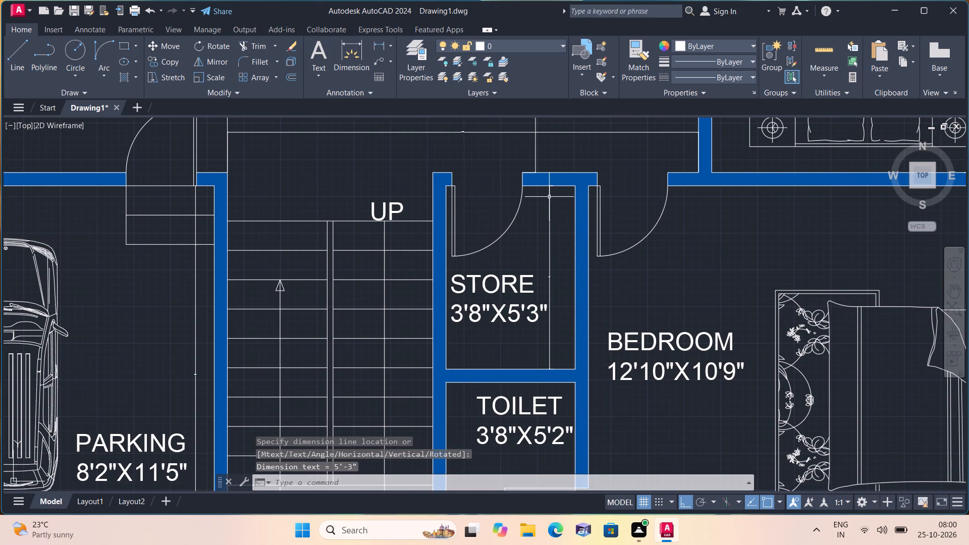
Add a horizontal linear dimension for the store's inside width, from the staircase wall to the bedroom partition, below the STORE label.
left_click(384, 48)
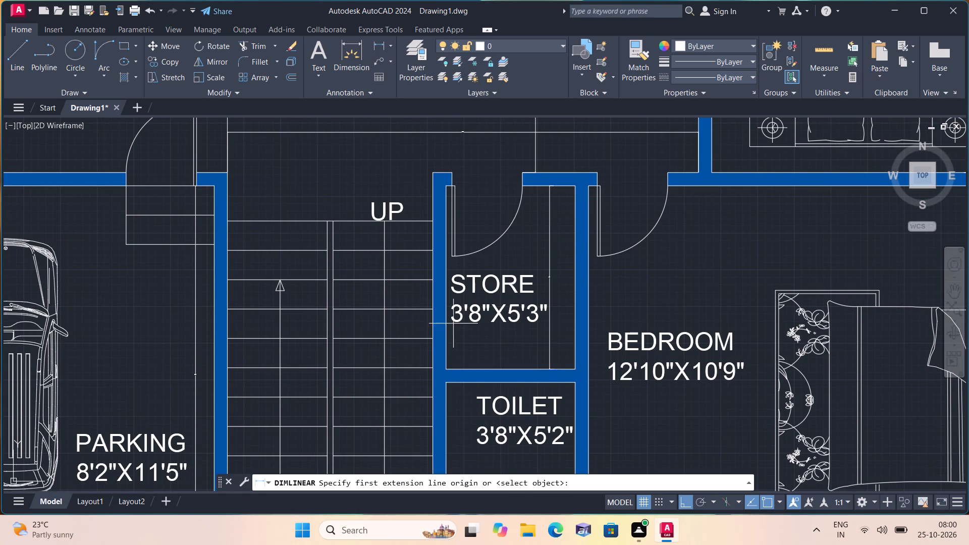
left_click(446, 355)
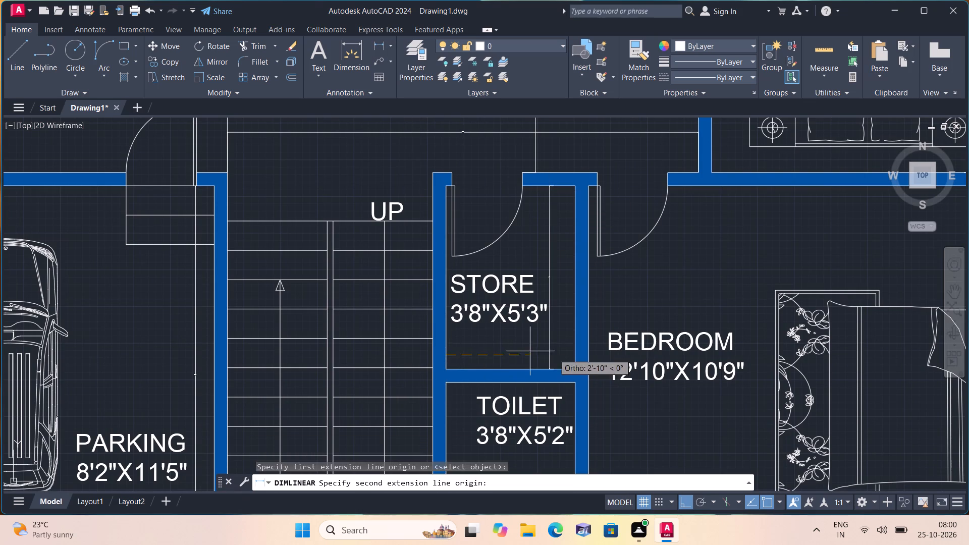
left_click(572, 354)
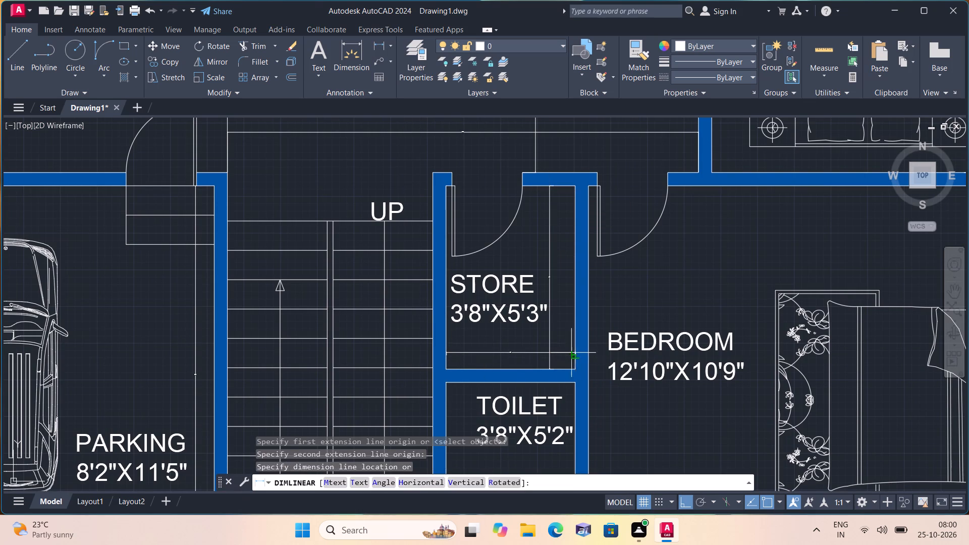
left_click(570, 350)
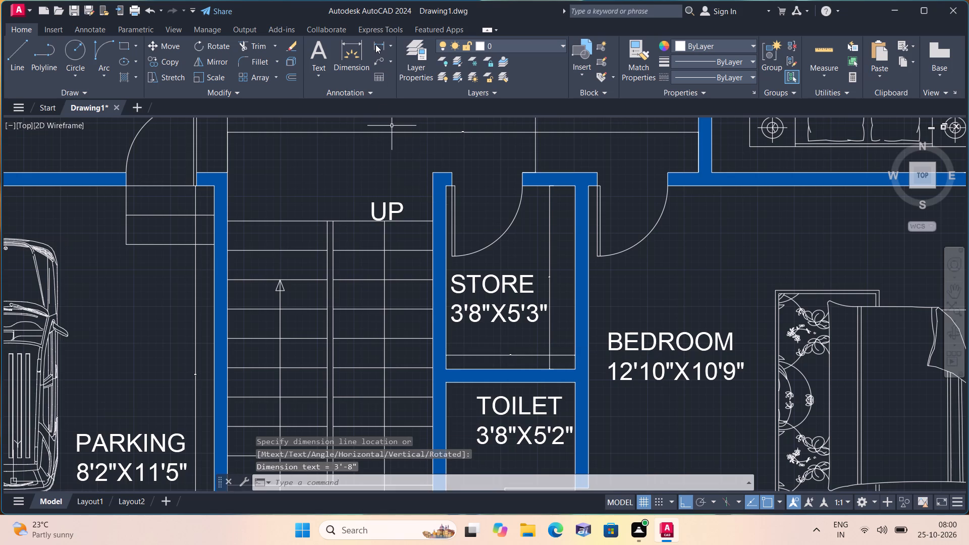
Add a vertical linear dimension for the toilet's inside depth, from the ventilator's corner to the store partition, beside the TOILET label.
left_click(375, 44)
scroll(423, 167, "down", 1)
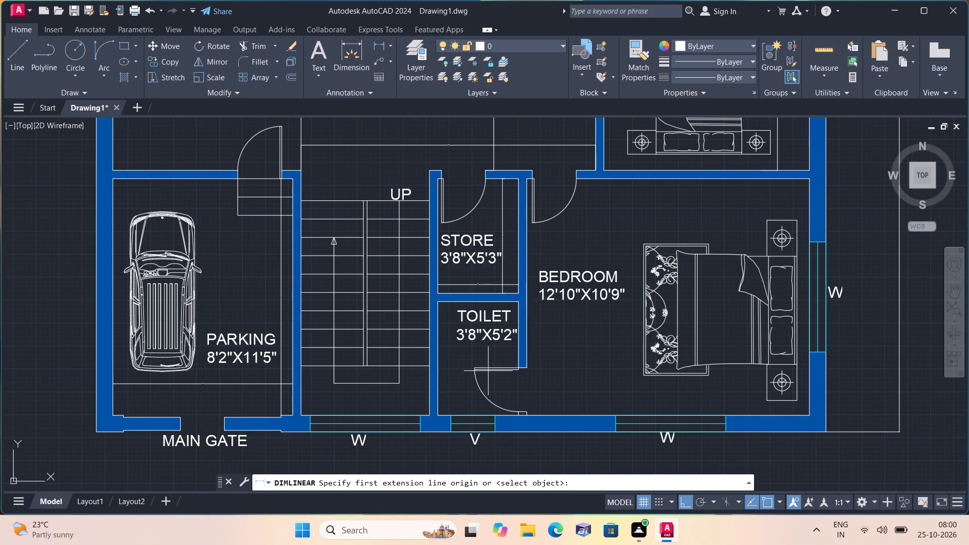
scroll(488, 369, "up", 1)
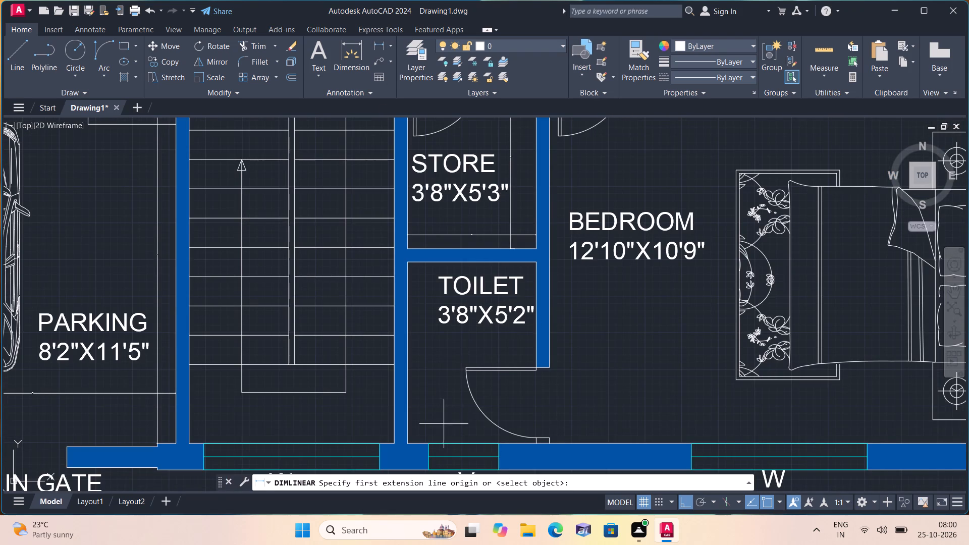
left_click_drag(431, 445, 427, 435)
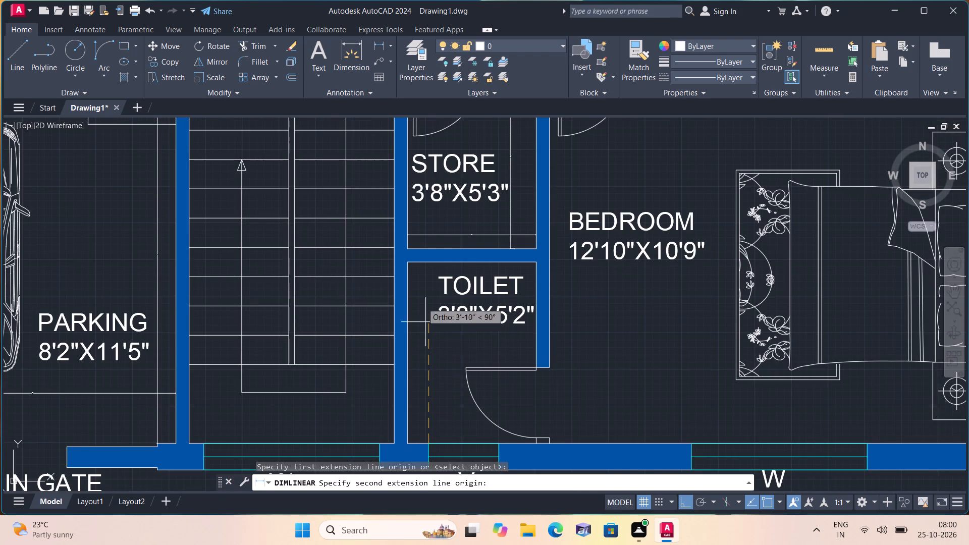
left_click(427, 260)
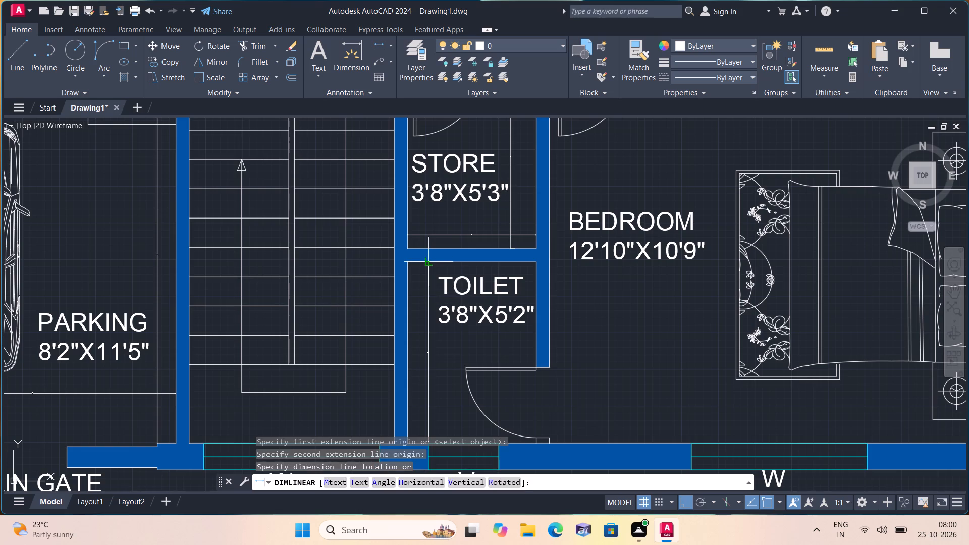
left_click(429, 262)
Add a horizontal linear dimension for the toilet's inside width, from the door jamb to the staircase wall, just above the ventilator wall.
left_click(375, 40)
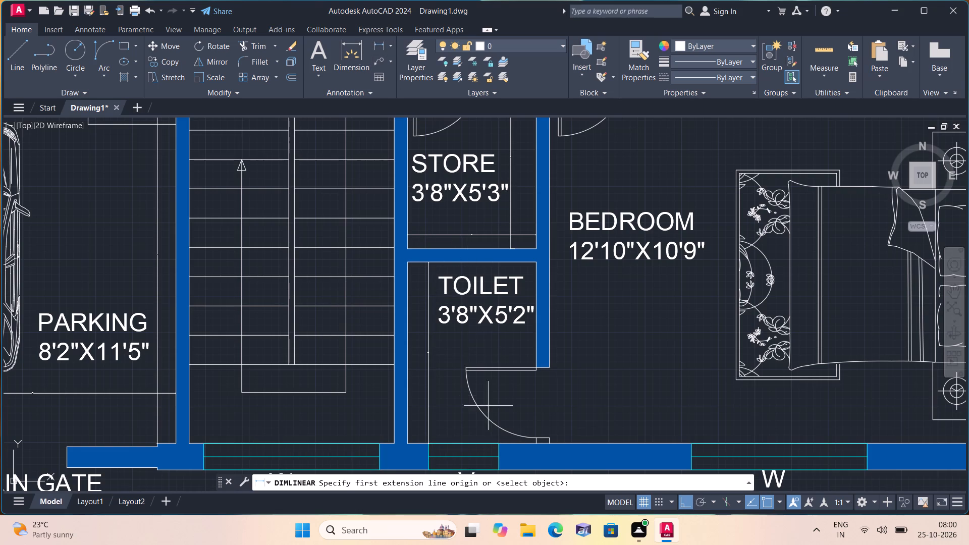
scroll(504, 435, "up", 1)
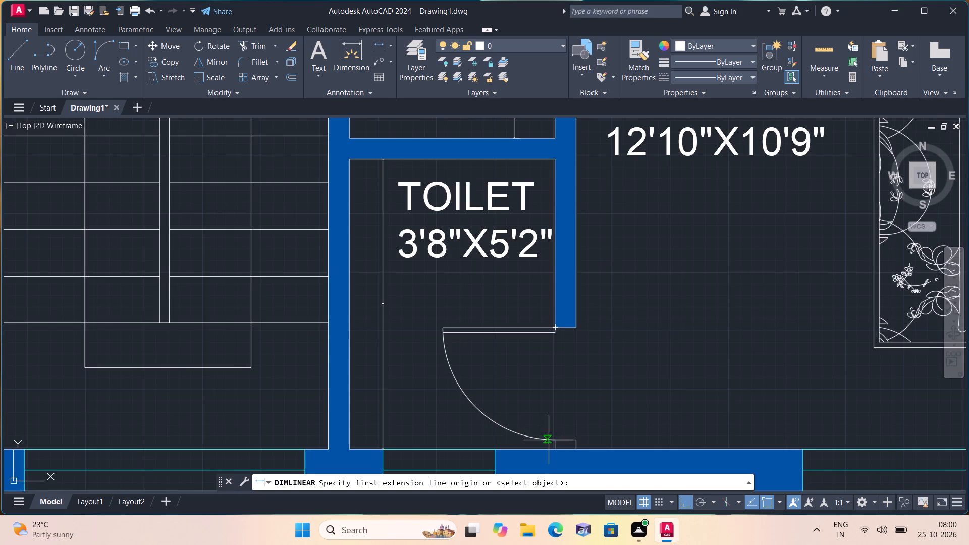
left_click(552, 441)
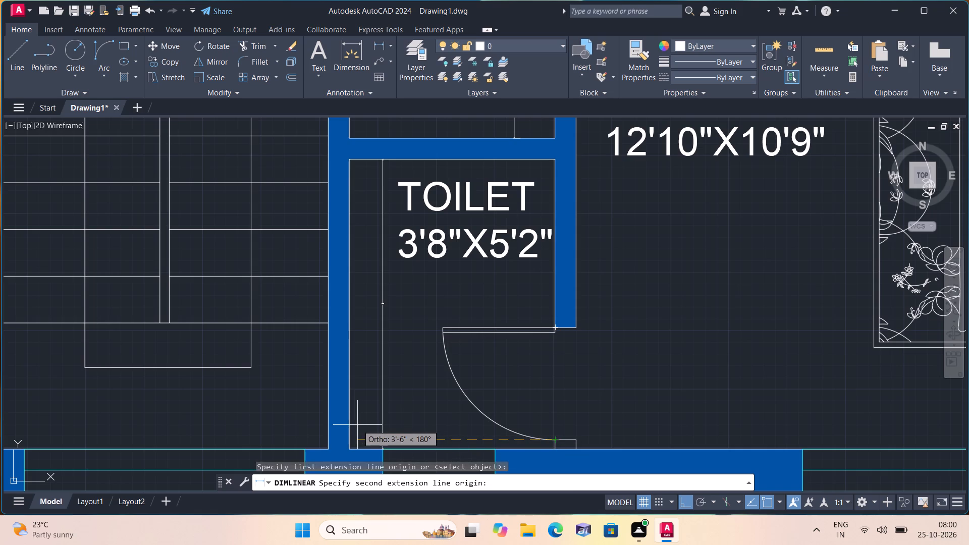
left_click(352, 441)
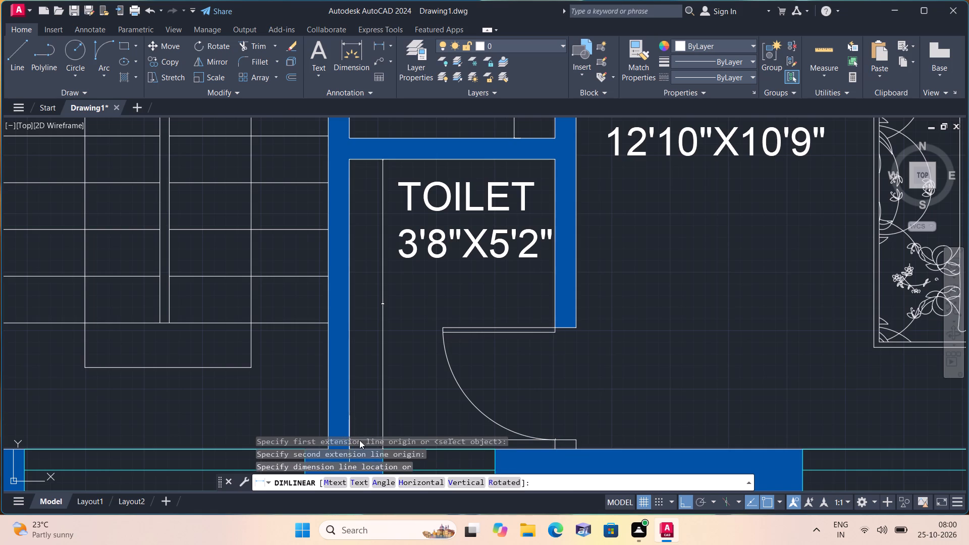
middle_click_drag(365, 421, 367, 374)
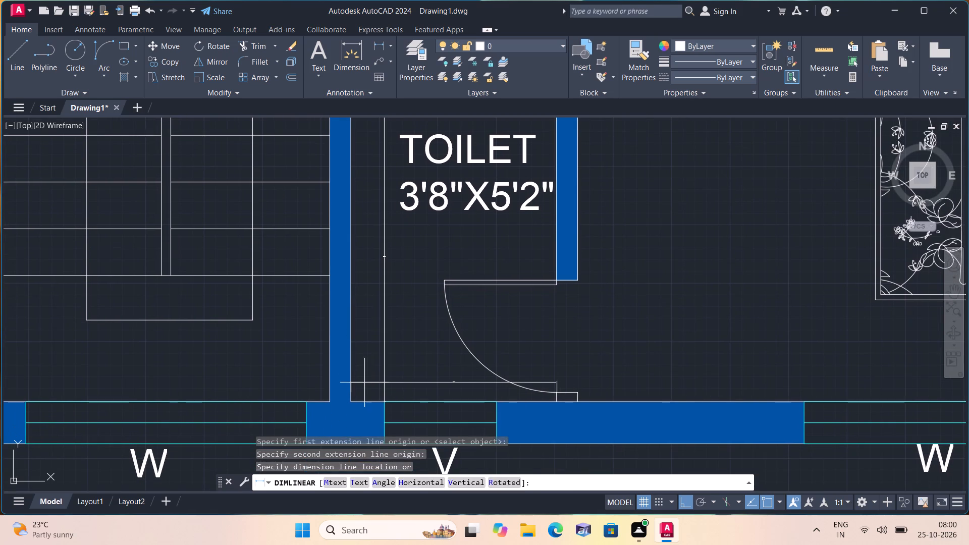
left_click(365, 387)
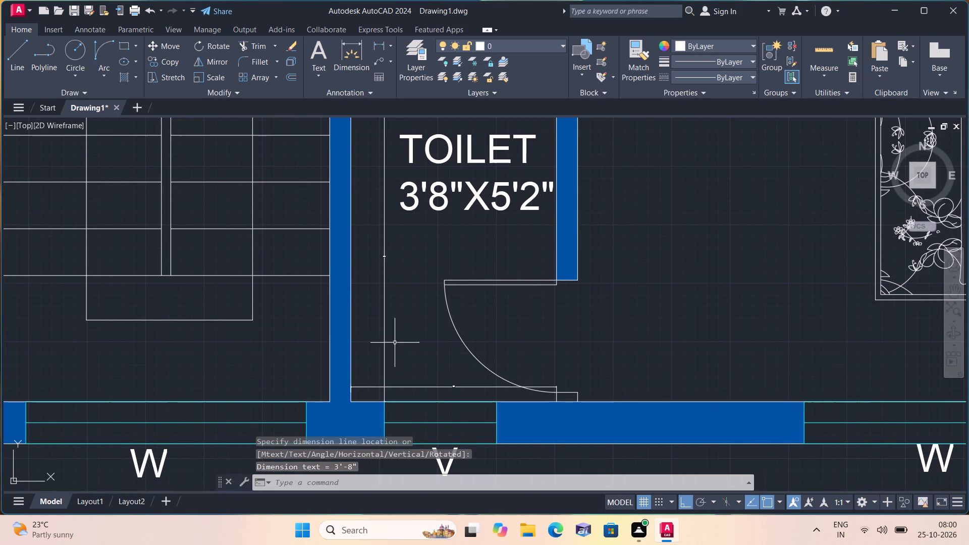
Add a vertical linear dimension for the inside depth of the bedroom beside the toilet, between its label and the bed.
scroll(408, 308, "down", 1)
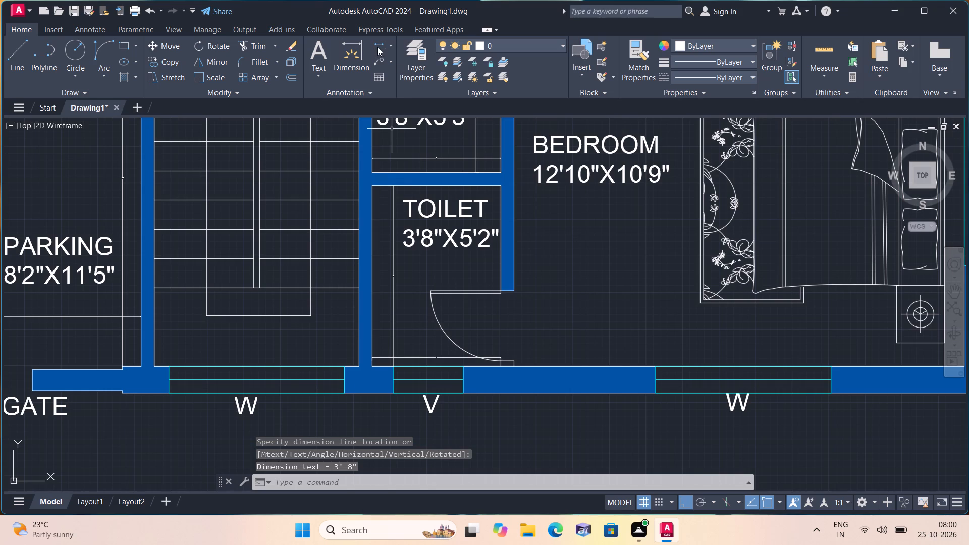
left_click(377, 47)
scroll(460, 171, "down", 1)
scroll(487, 208, "down", 1)
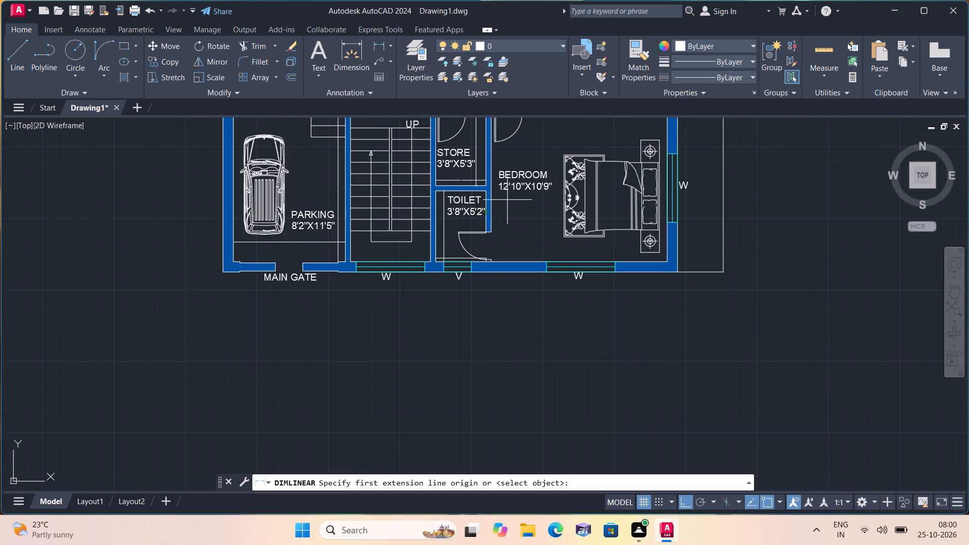
middle_click_drag(474, 239, 445, 341)
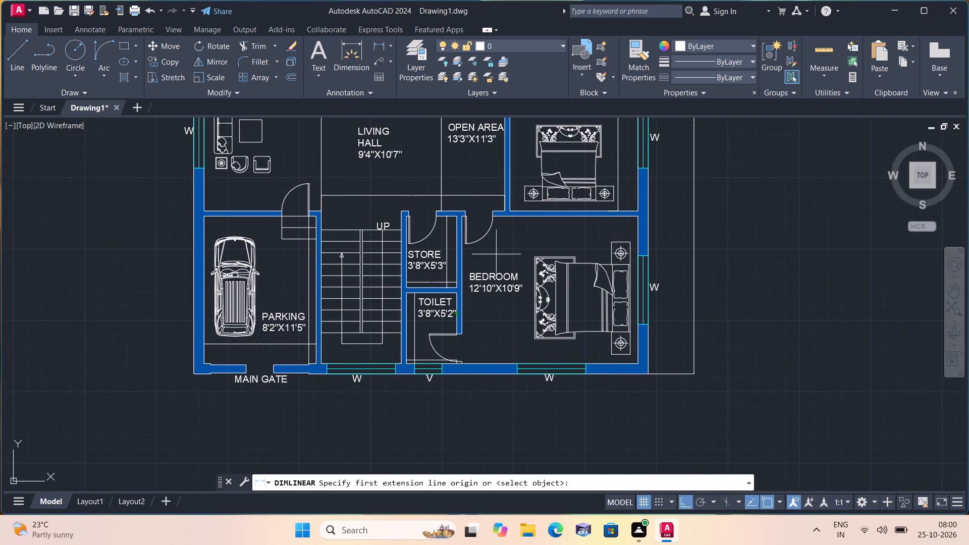
scroll(534, 236, "up", 1)
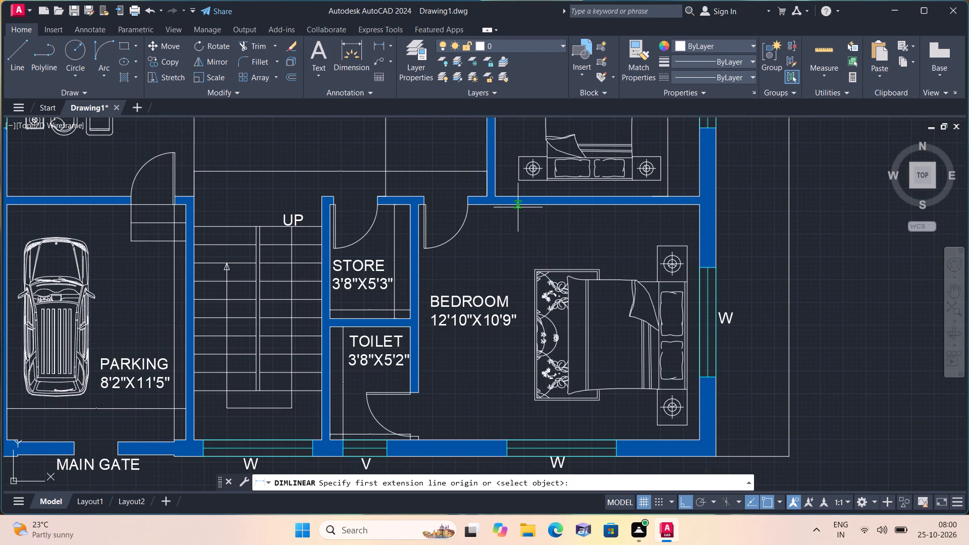
left_click(518, 207)
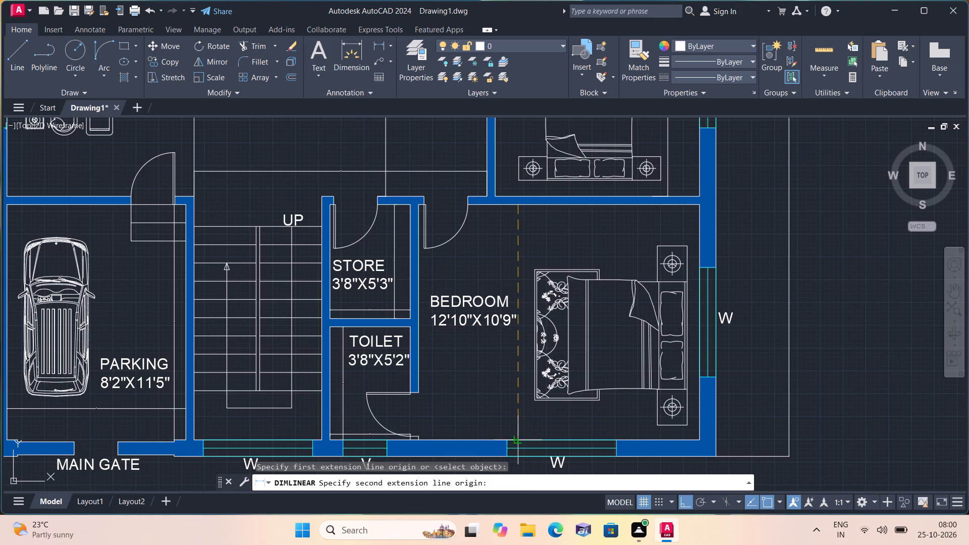
left_click(518, 441)
left_click(521, 415)
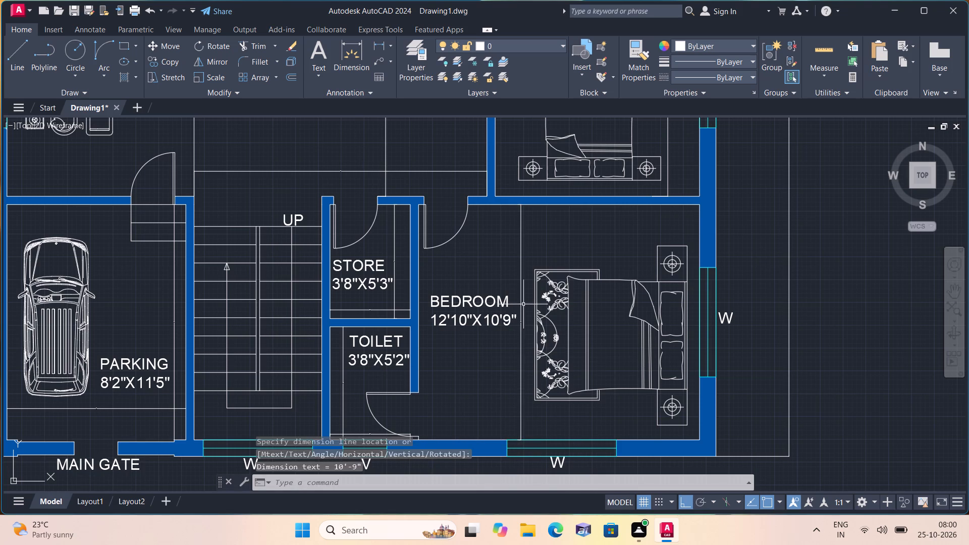
Add a horizontal linear dimension for the same bedroom's inside width, from the toilet door jamb to the outer wall, just above the window wall.
left_click(384, 43)
scroll(411, 128, "down", 1)
scroll(437, 202, "up", 2)
scroll(465, 212, "down", 2)
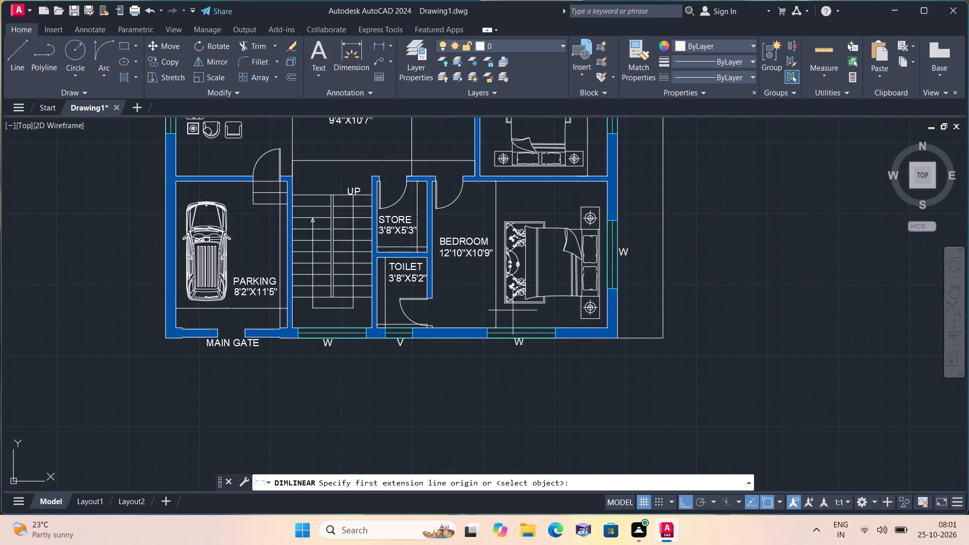
scroll(523, 310, "up", 1)
scroll(396, 335, "up", 2)
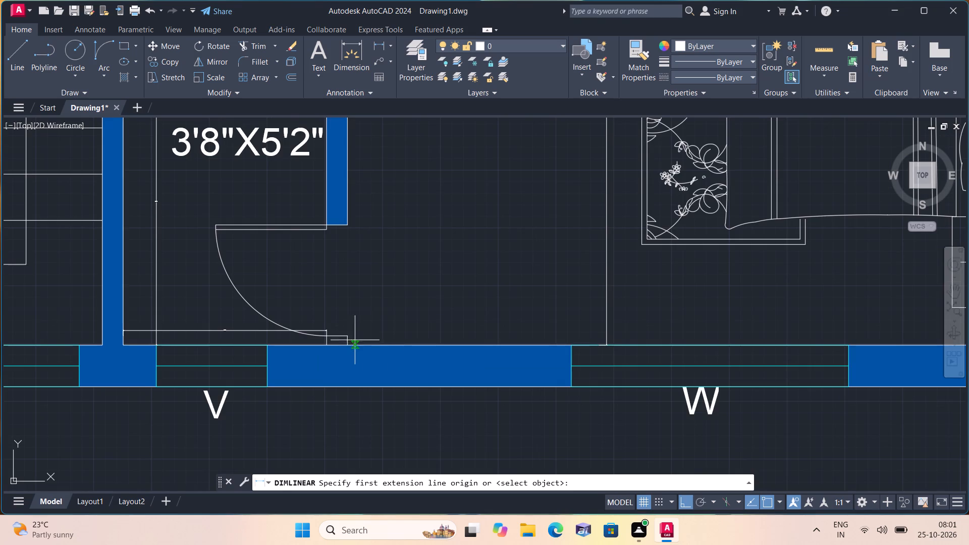
scroll(350, 338, "up", 1)
left_click(347, 334)
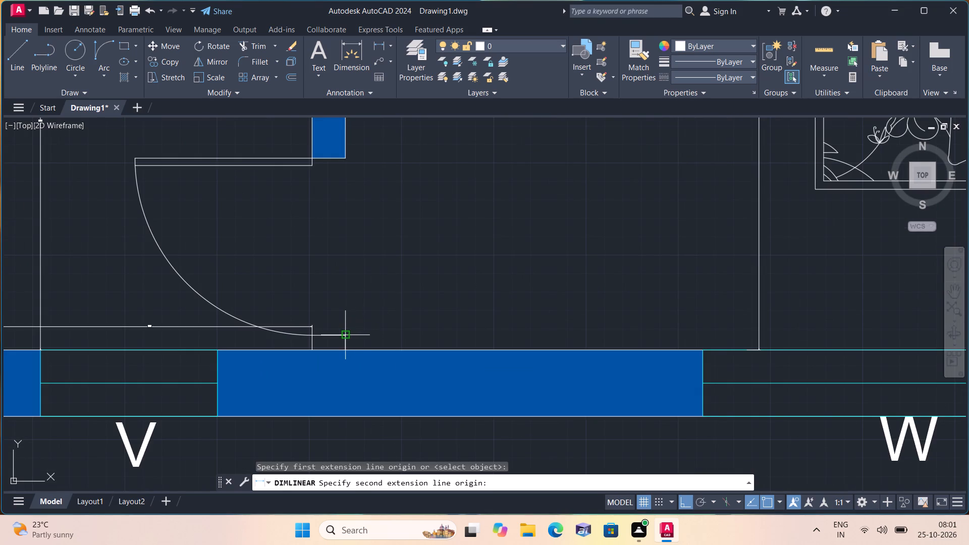
scroll(508, 307, "down", 1)
scroll(651, 302, "down", 1)
middle_click_drag(644, 302, 523, 295)
scroll(523, 295, "down", 1)
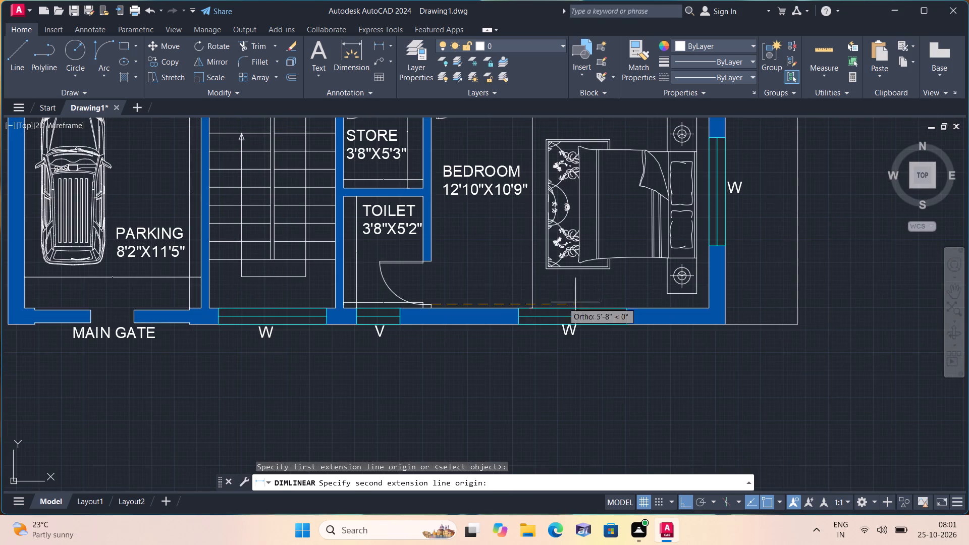
scroll(685, 293, "up", 2)
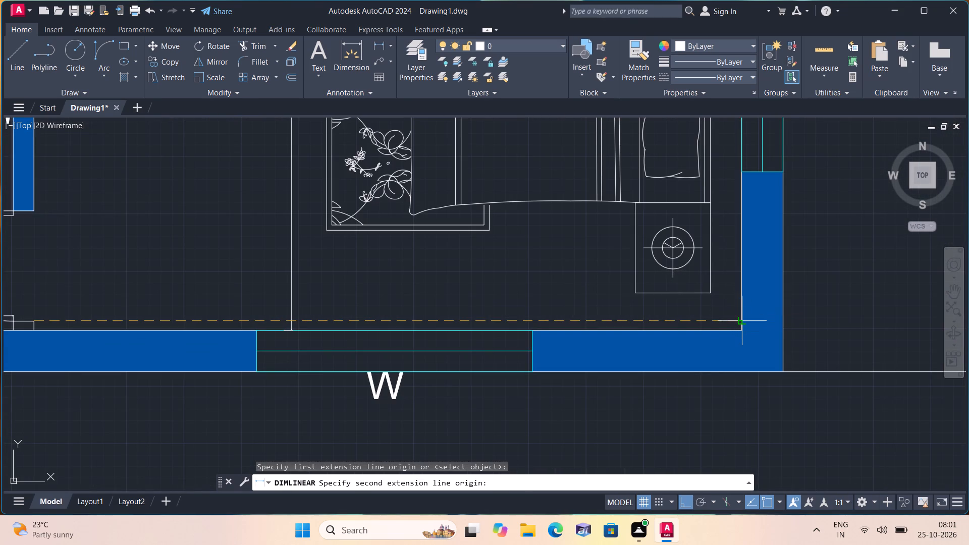
left_click(739, 319)
left_click(735, 304)
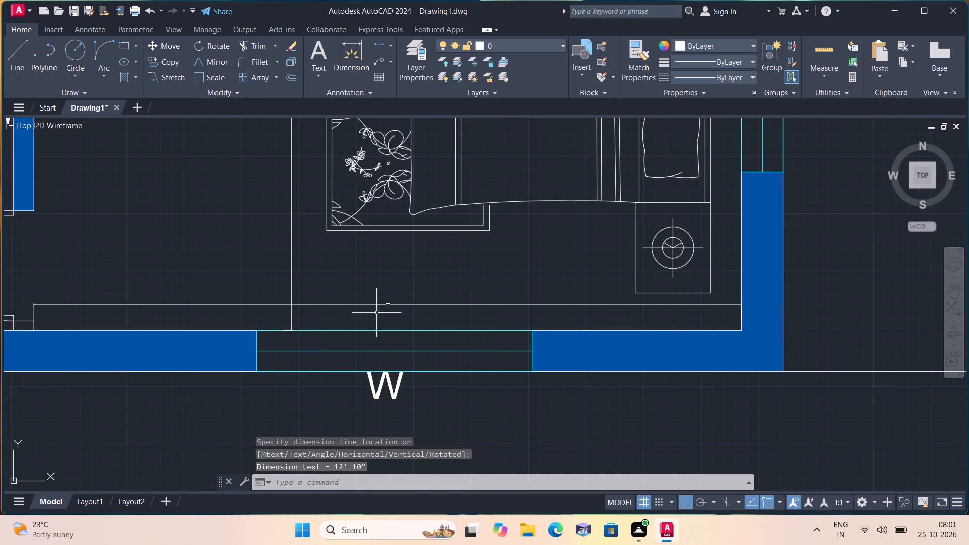
Select all similar dimensions in the floor plan and set their text height to 6".
left_click(363, 313)
left_click(278, 270)
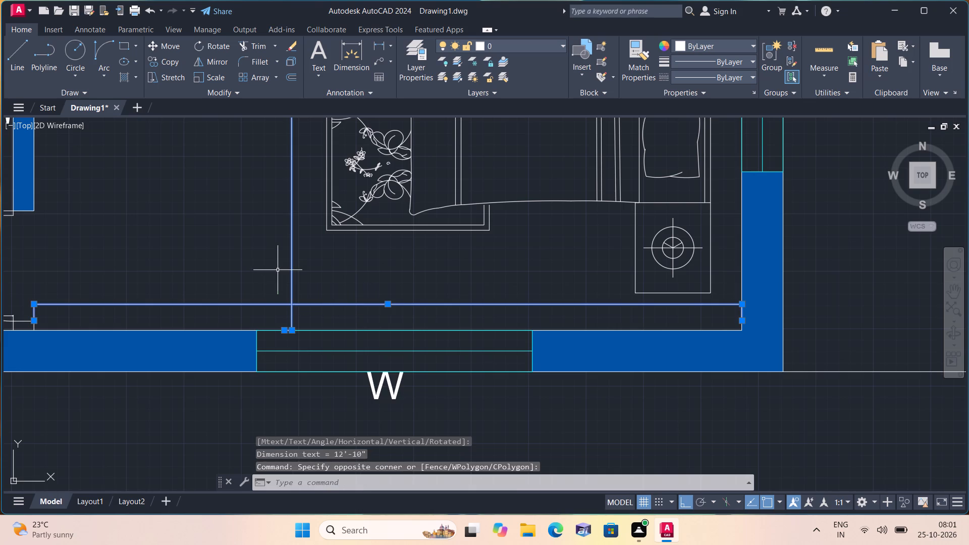
right_click(278, 270)
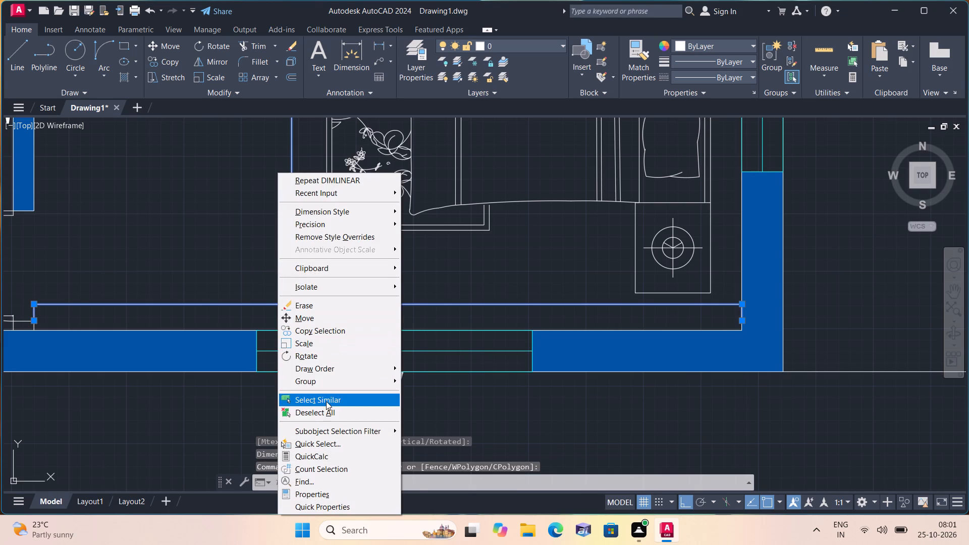
left_click(326, 401)
right_click(350, 393)
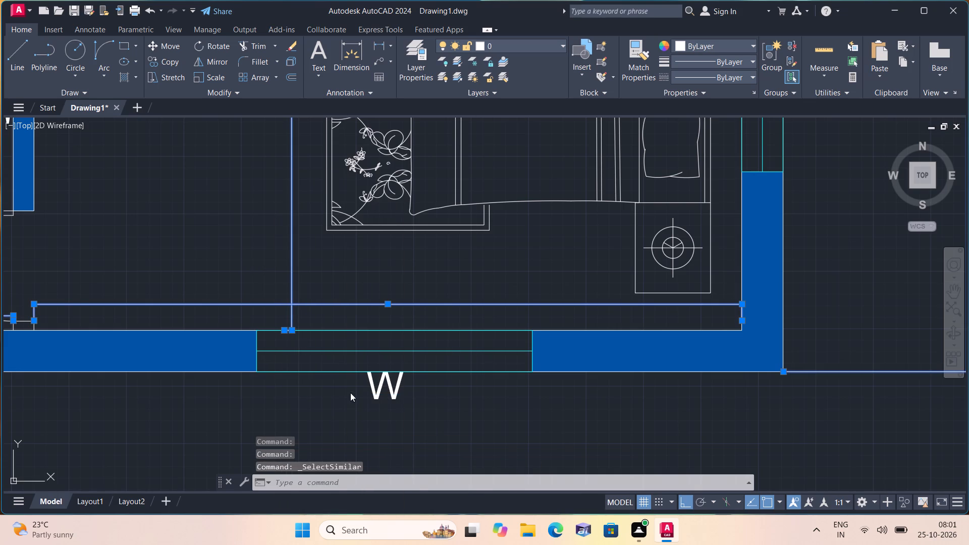
left_click(389, 371)
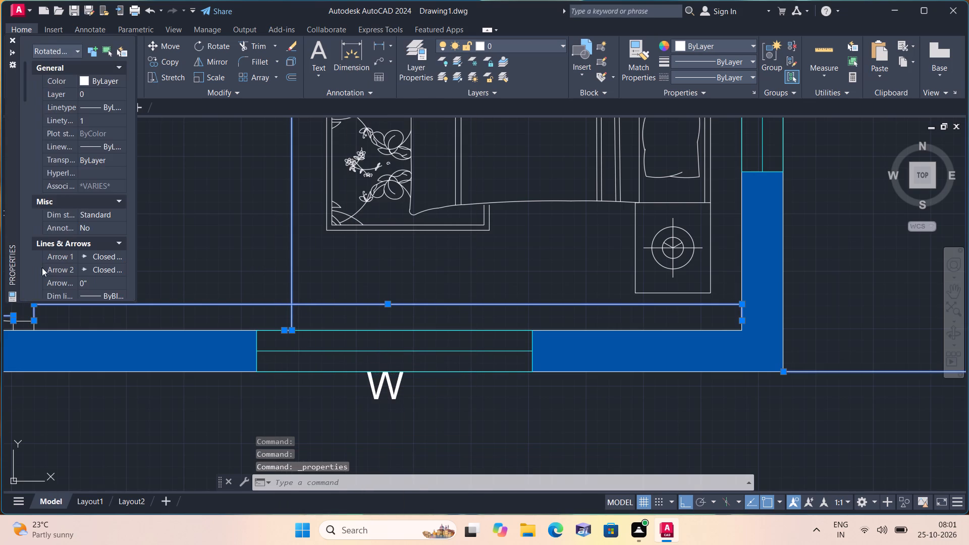
scroll(56, 275, "down", 6)
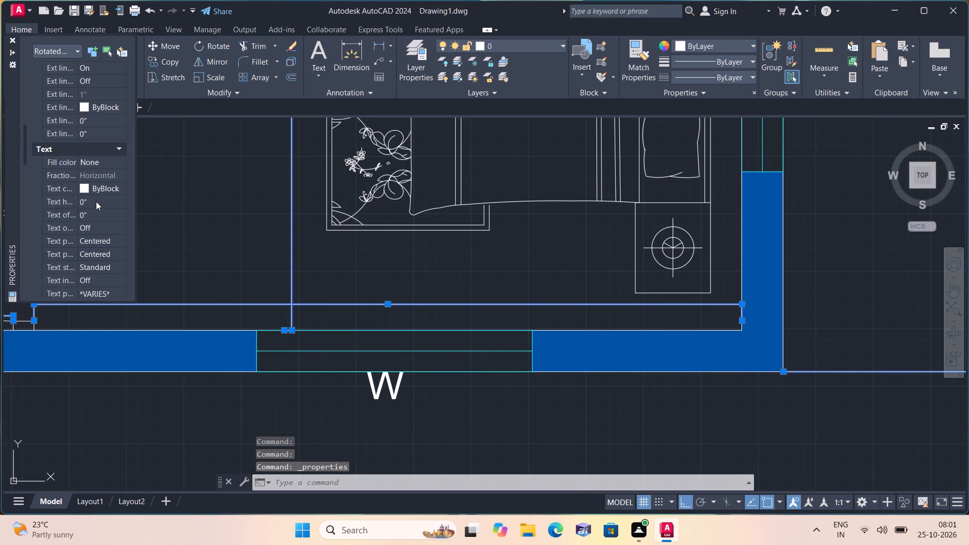
left_click(96, 200)
key("BackSpace")
key("6")
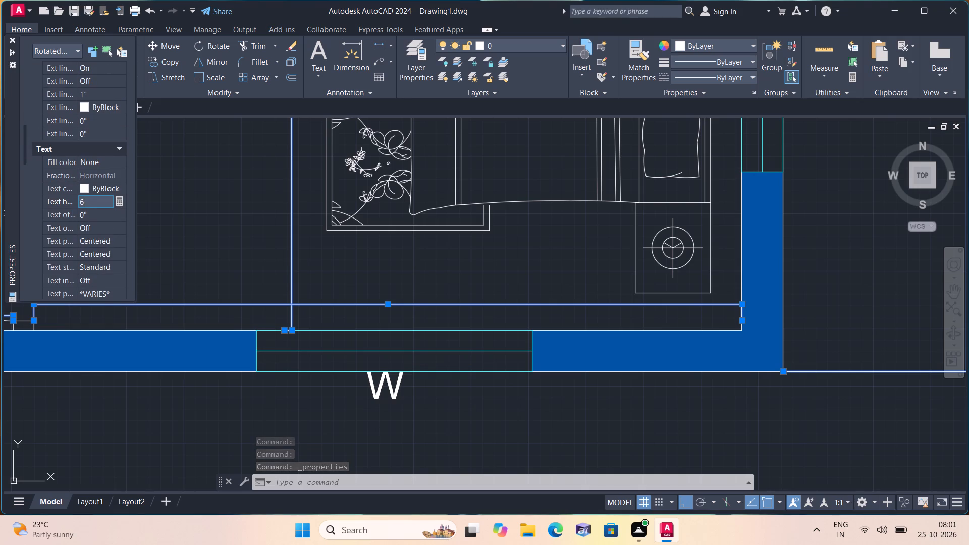
key("shift+quotedbl")
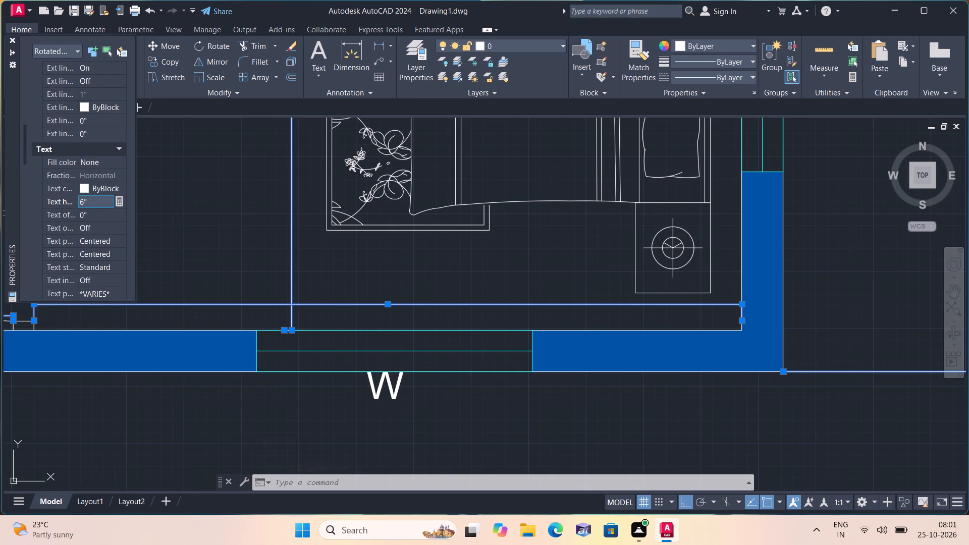
left_click(185, 156)
left_click(10, 38)
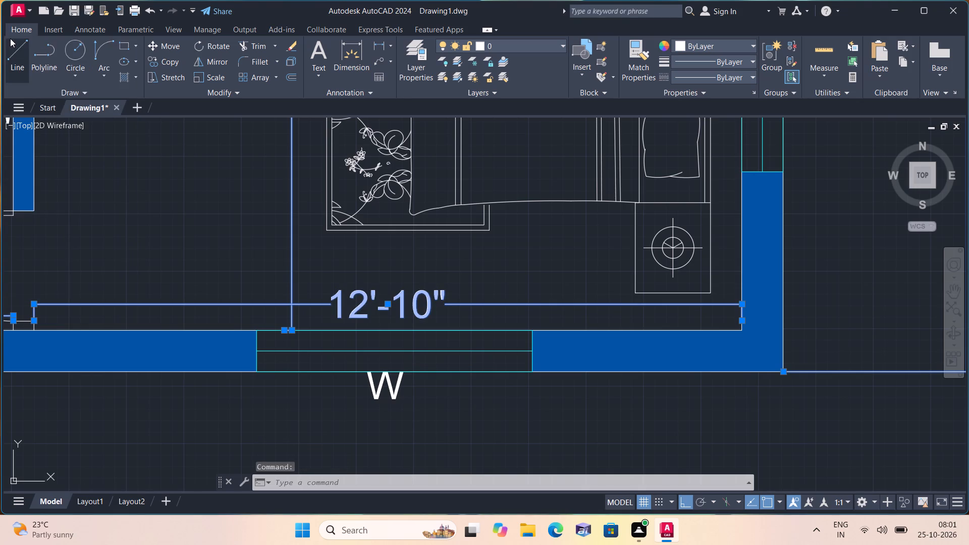
key("Escape")
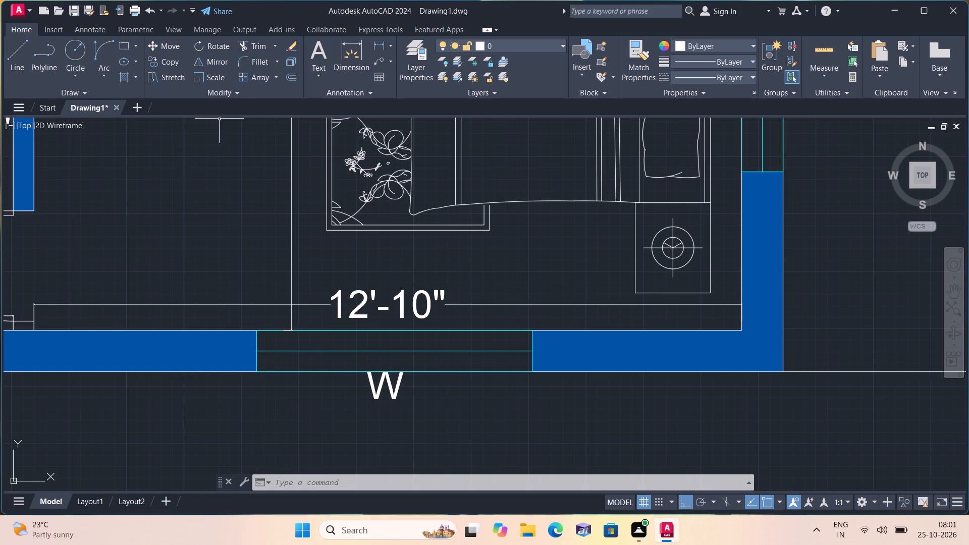
Change the text of the dining area's vertical depth dimension to 12'-4".
scroll(249, 169, "down", 1)
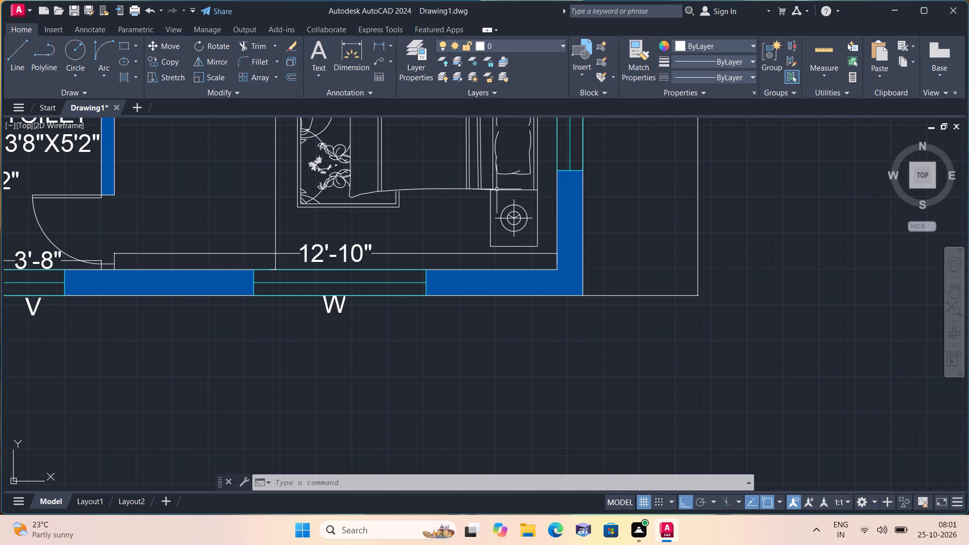
scroll(430, 231, "down", 1)
scroll(338, 253, "down", 1)
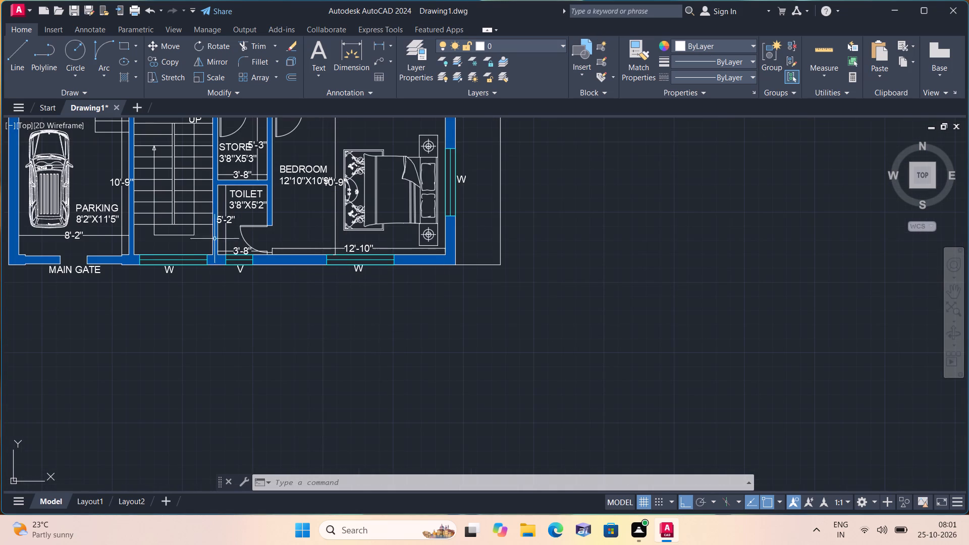
scroll(198, 228, "down", 1)
scroll(159, 252, "down", 1)
middle_click_drag(167, 255, 319, 332)
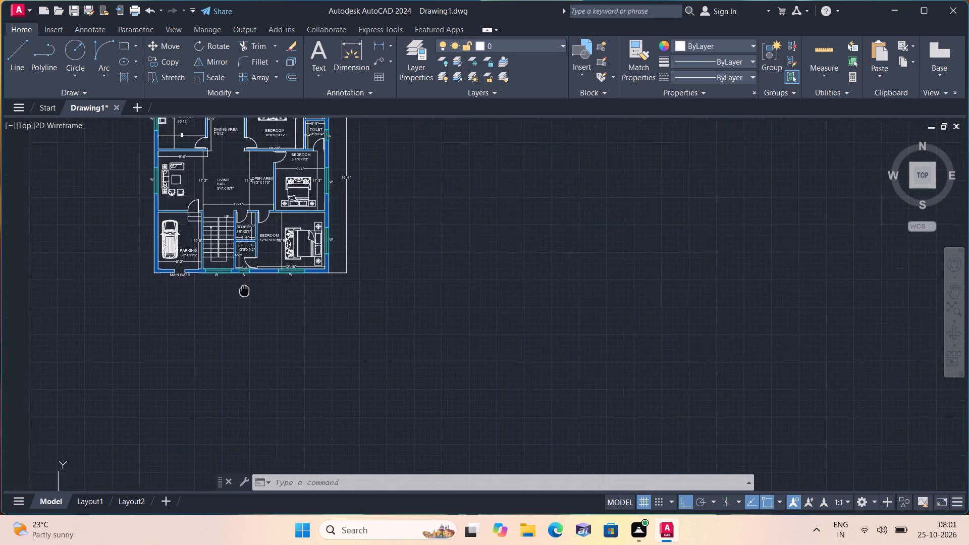
middle_click_drag(319, 332, 370, 383)
scroll(317, 217, "up", 3)
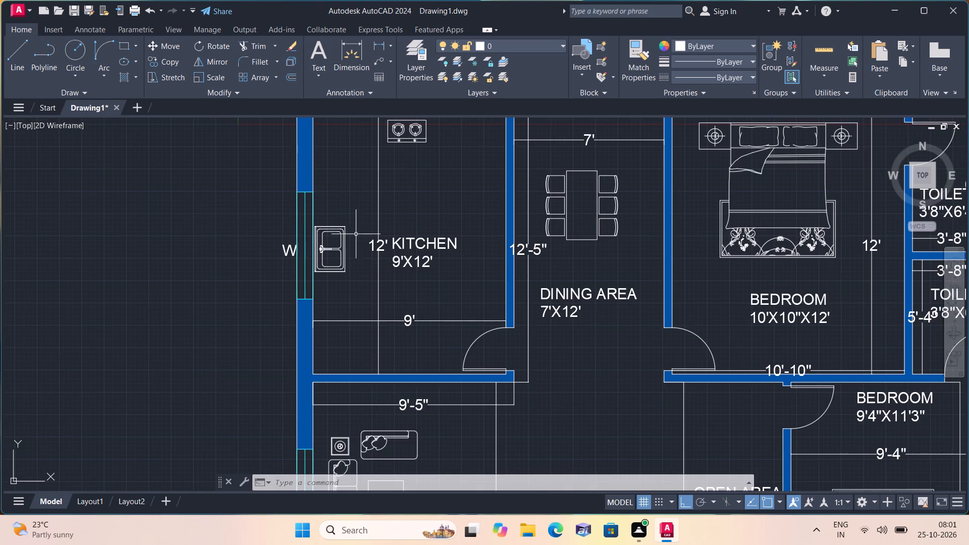
middle_click_drag(459, 298, 371, 298)
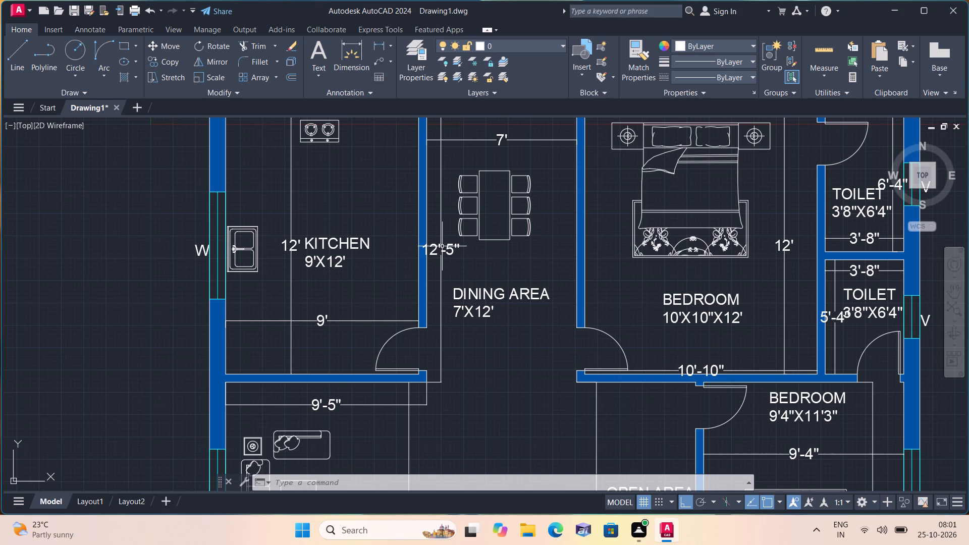
scroll(458, 236, "up", 1)
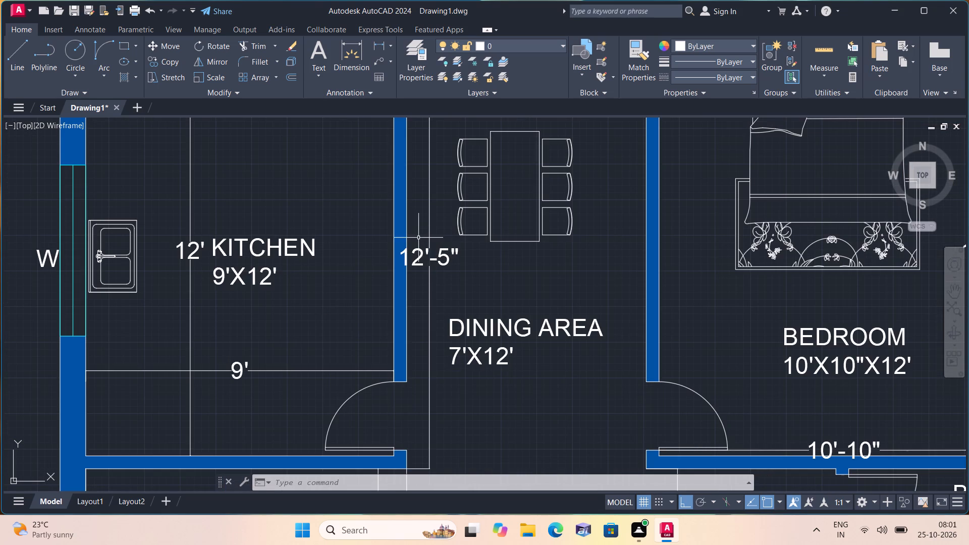
triple_click(423, 256)
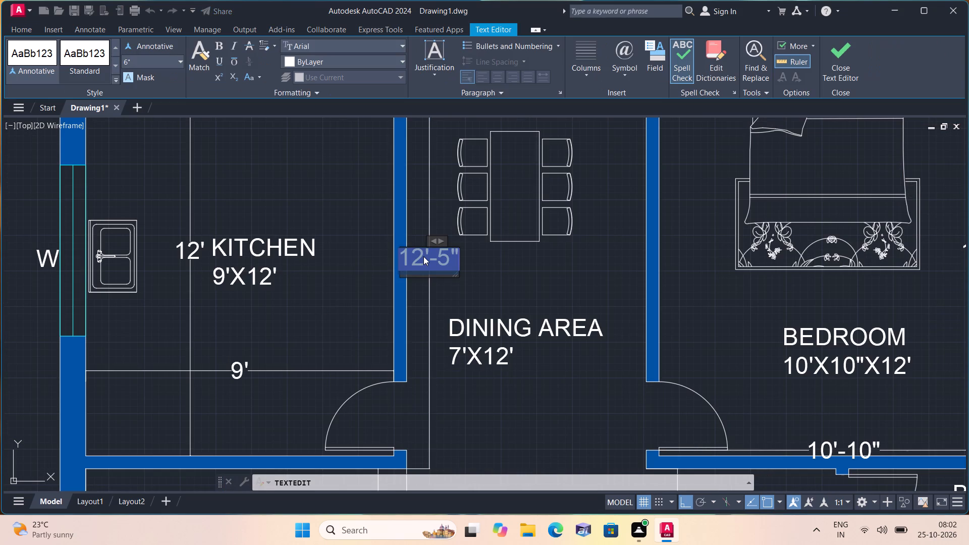
key("BackSpace")
type("12'")
type("-4\"")
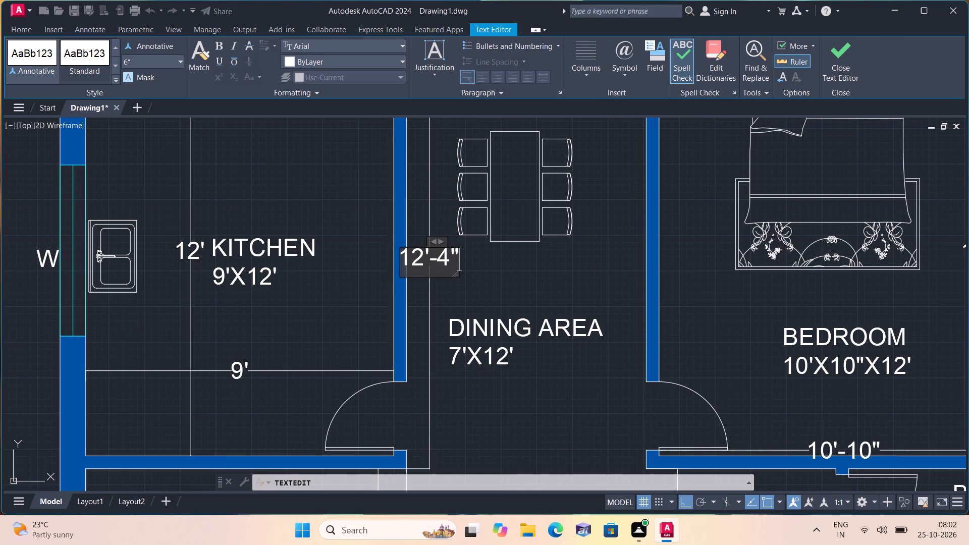
left_click(474, 283)
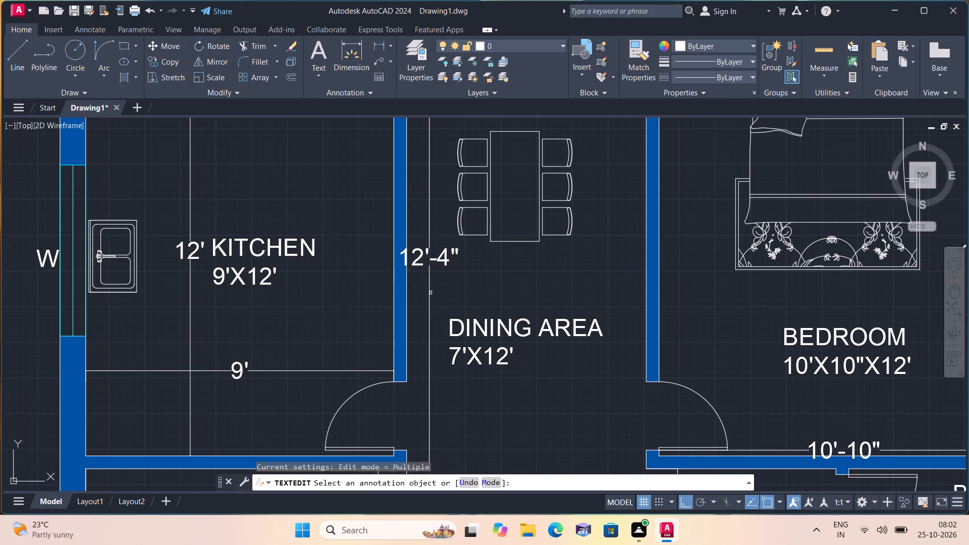
key("Escape")
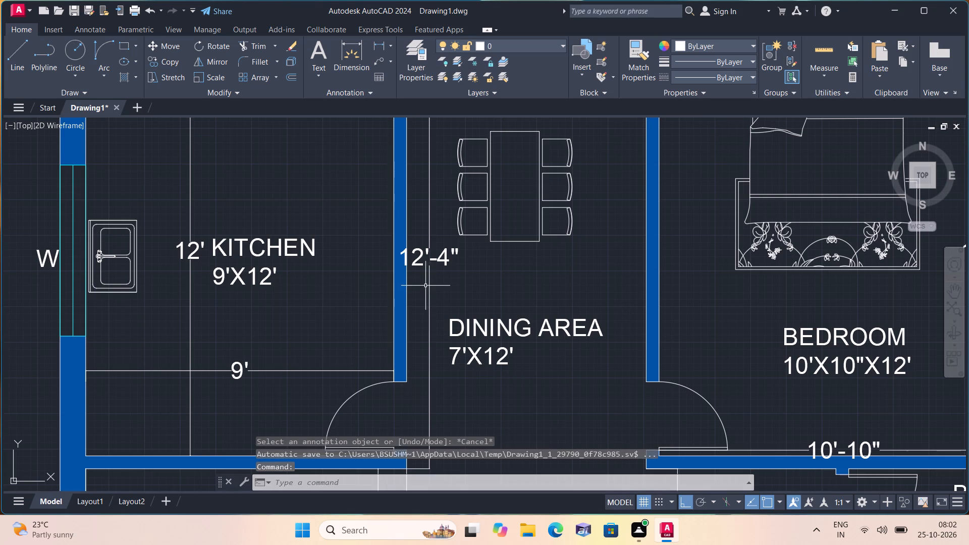
Shift the dining area's vertical dimension line slightly away from the kitchen wall so its text clears the wall.
left_click(430, 288)
scroll(439, 287, "down", 1)
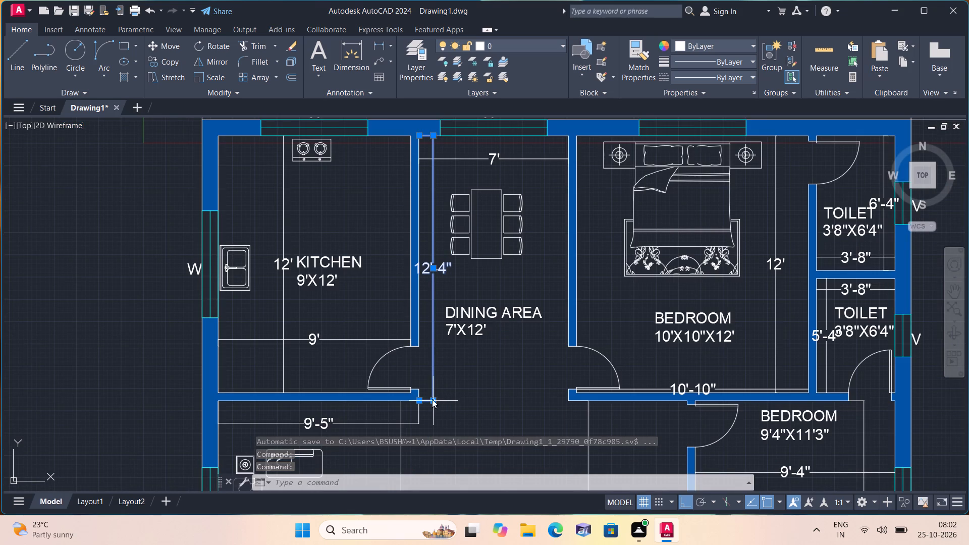
left_click(432, 399)
left_click(443, 398)
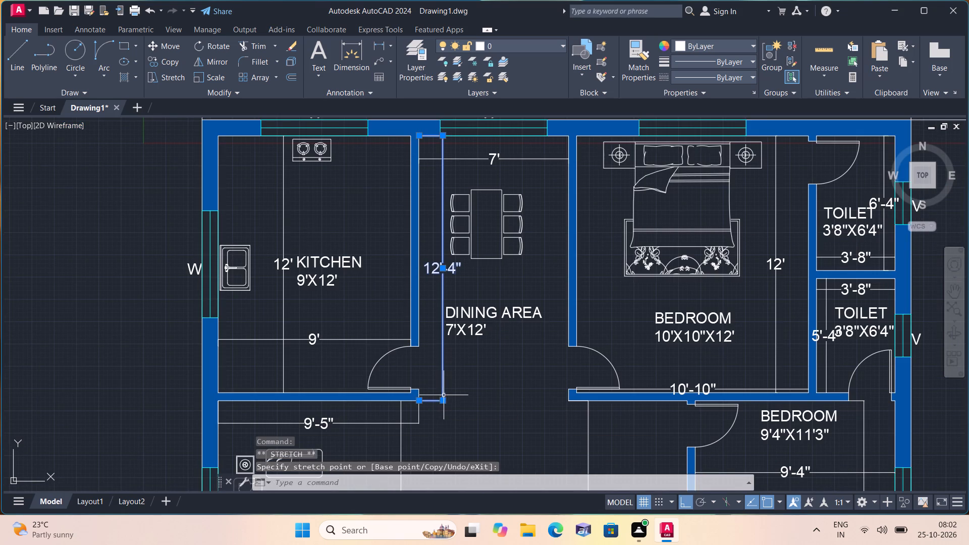
key("Escape")
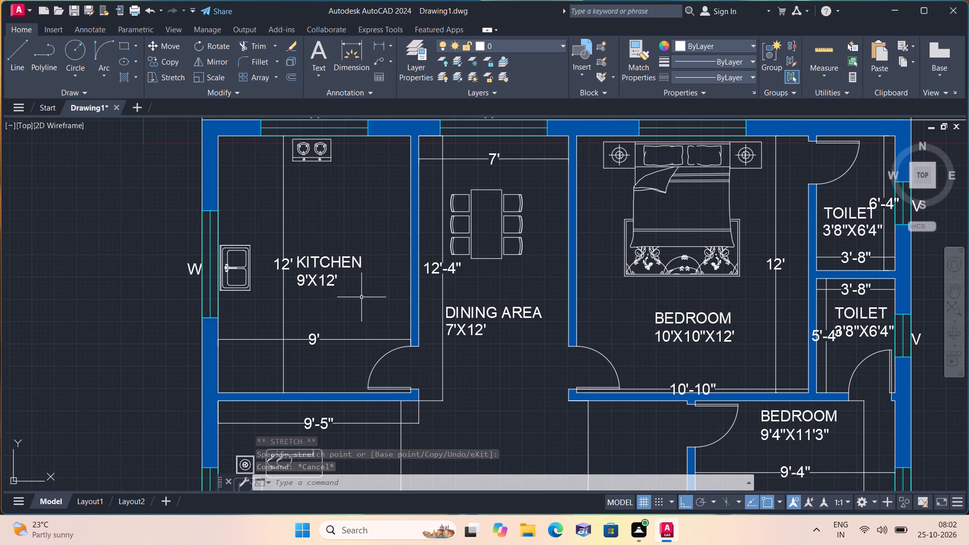
middle_click_drag(487, 285, 480, 285)
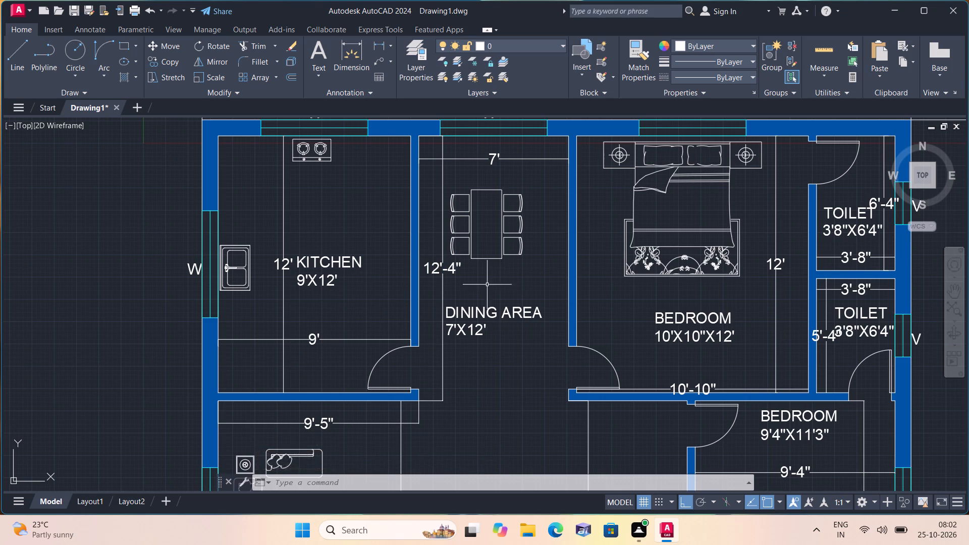
Shift the 10'-10" width dimension of the 10'X10"X12' bedroom upward so it clears the bedroom's lower wall.
middle_click_drag(480, 285, 327, 299)
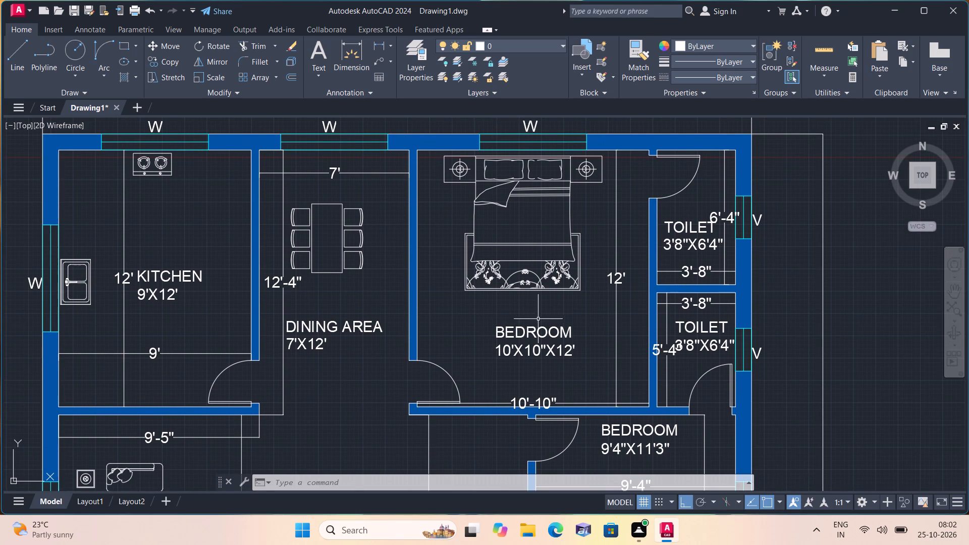
scroll(634, 402, "up", 1)
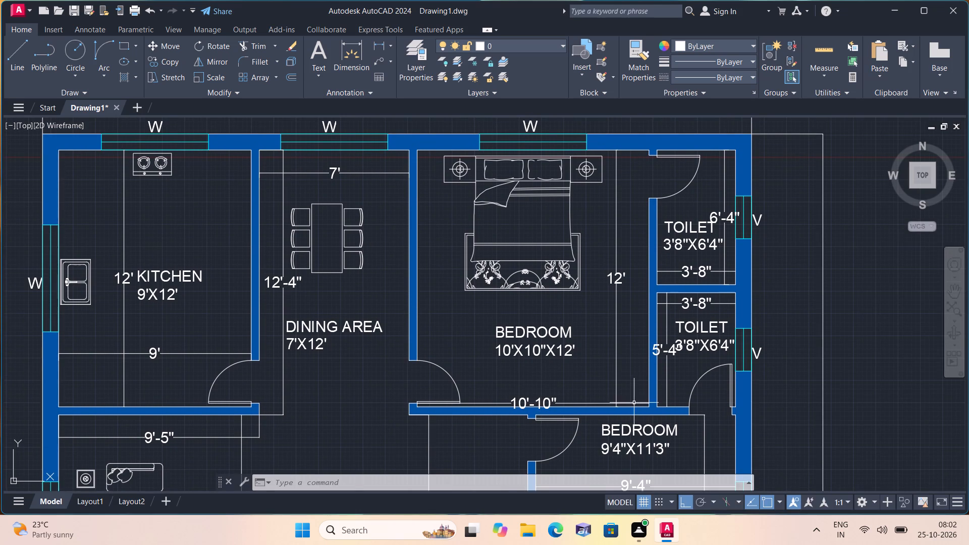
left_click(634, 405)
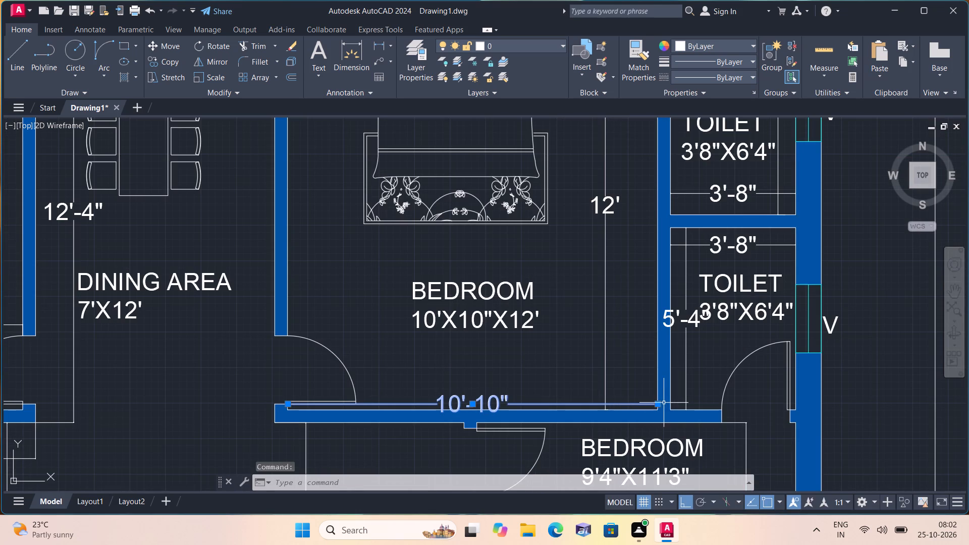
left_click(658, 404)
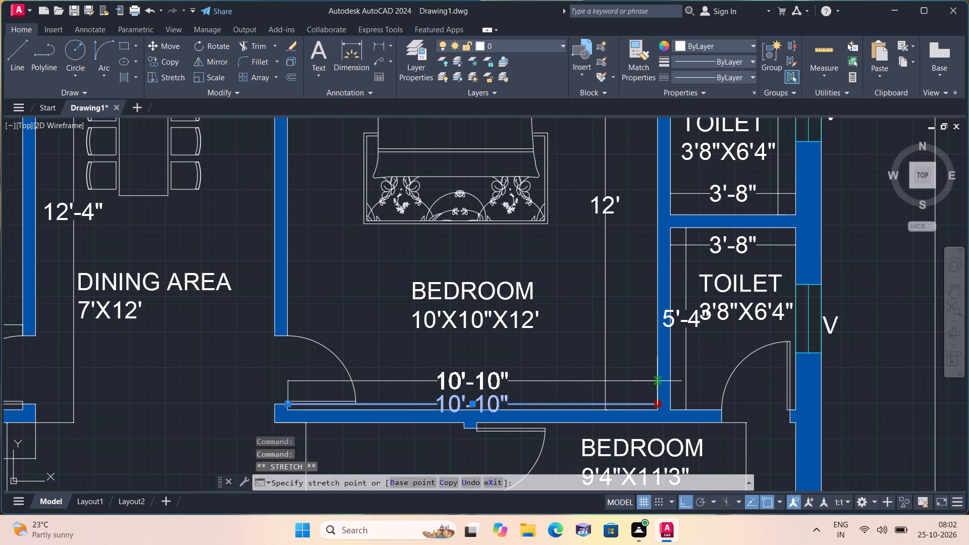
left_click(657, 381)
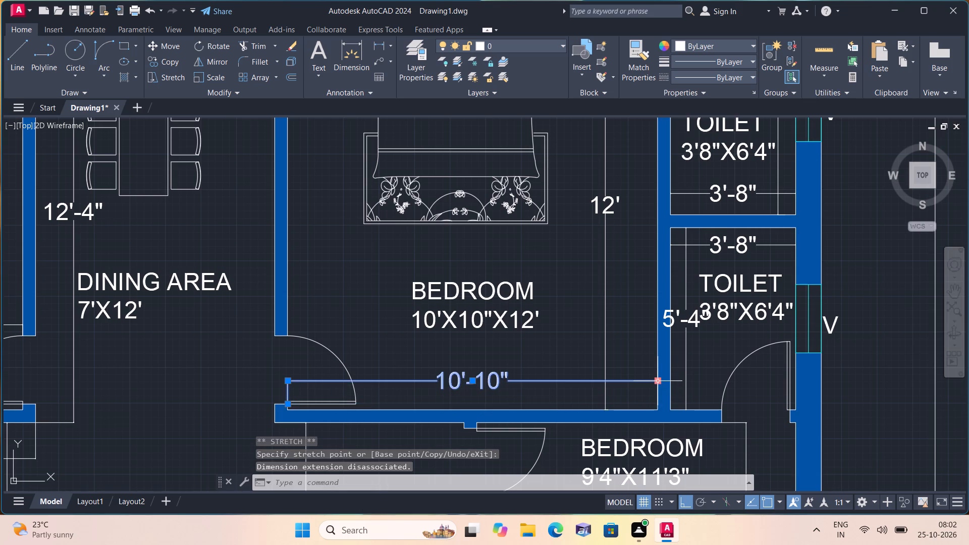
key("Escape")
Move the lower toilet's room label straight up, to just below its 3'-8" width dimension.
scroll(547, 369, "down", 1)
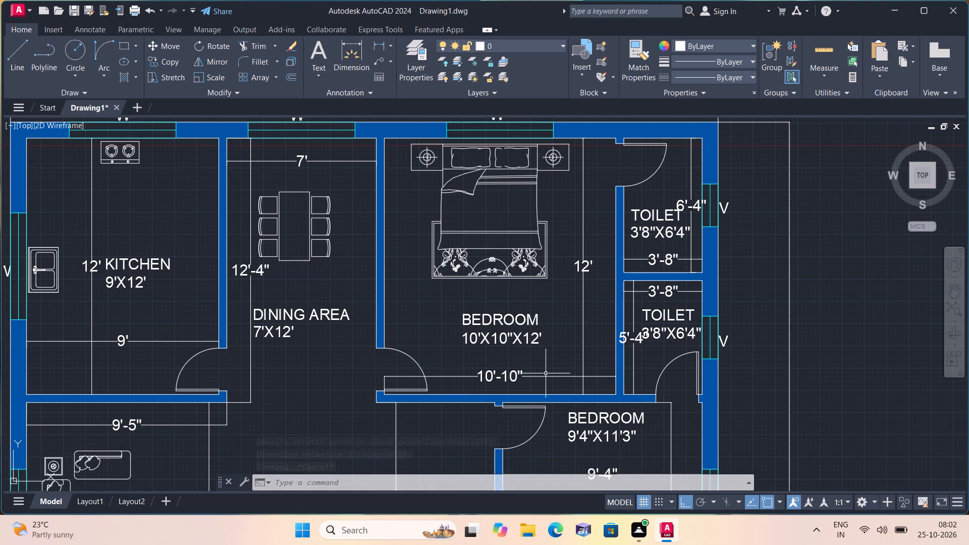
middle_click_drag(522, 335, 417, 399)
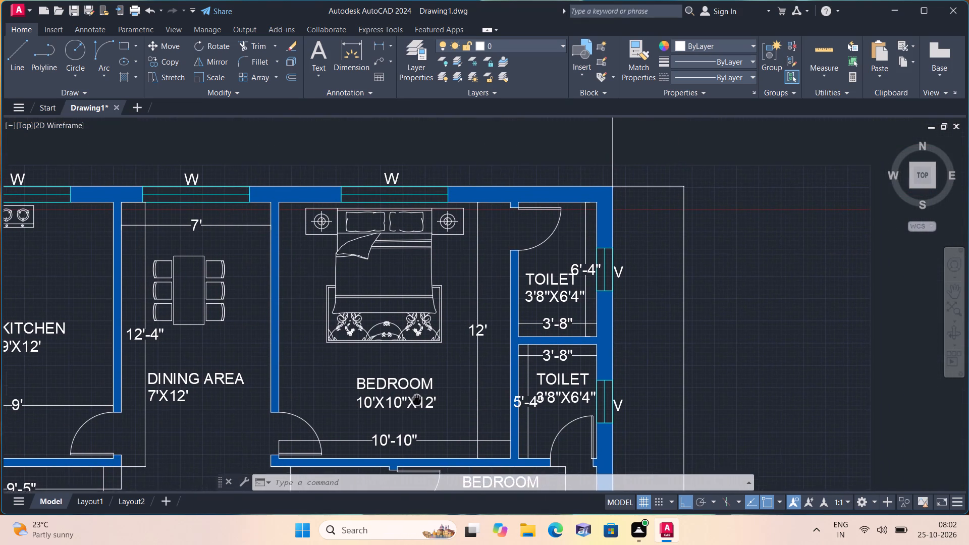
middle_click_drag(417, 399, 413, 410)
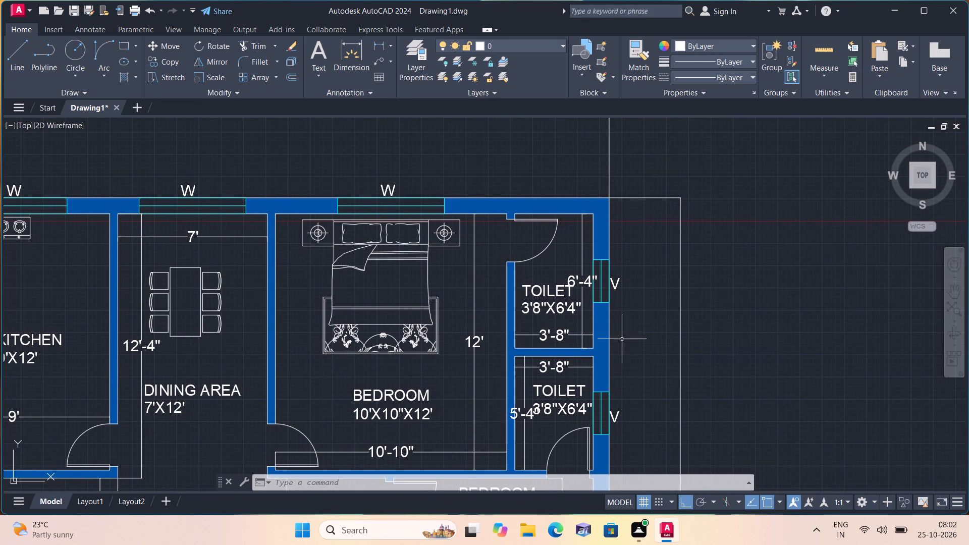
middle_click_drag(572, 359, 563, 345)
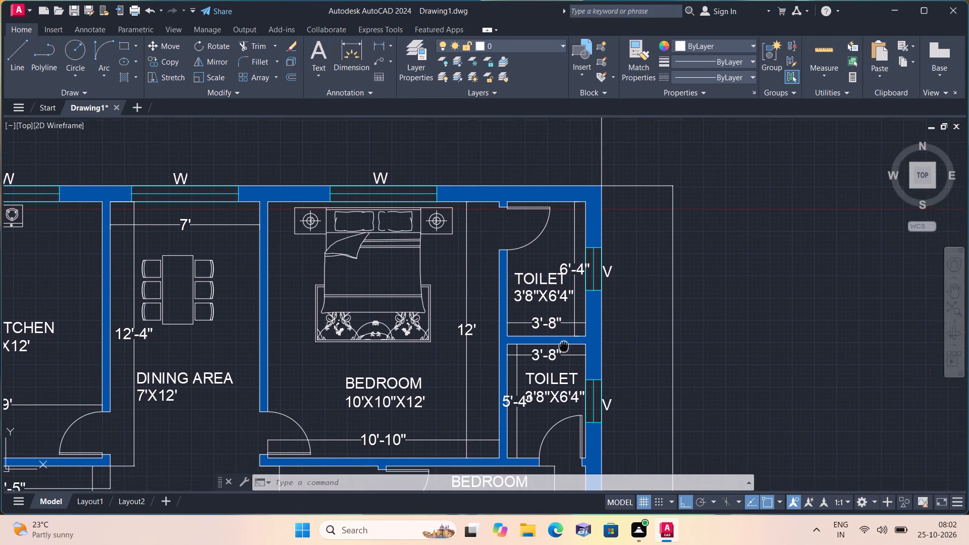
middle_click_drag(563, 345, 563, 344)
middle_click_drag(528, 392, 513, 370)
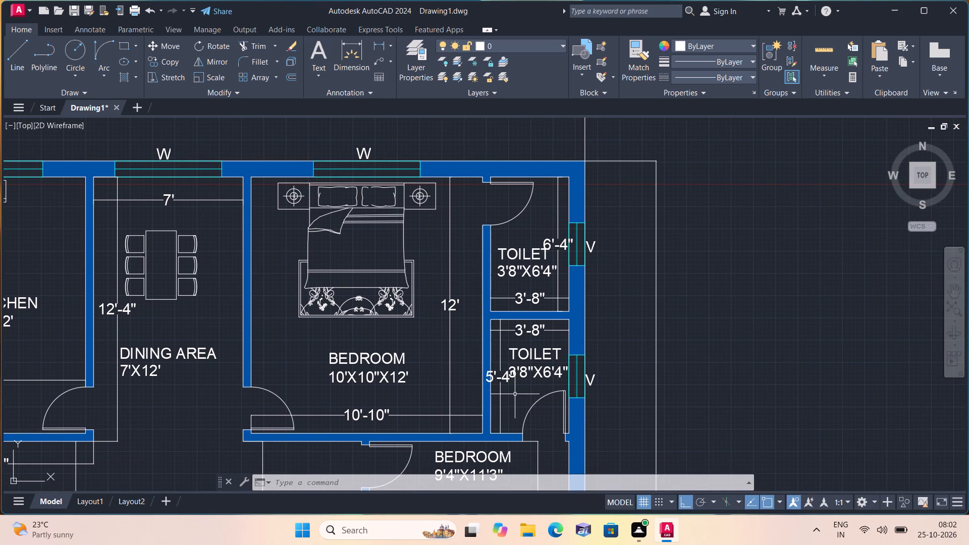
scroll(521, 367, "up", 1)
left_click(525, 344)
left_click(521, 338)
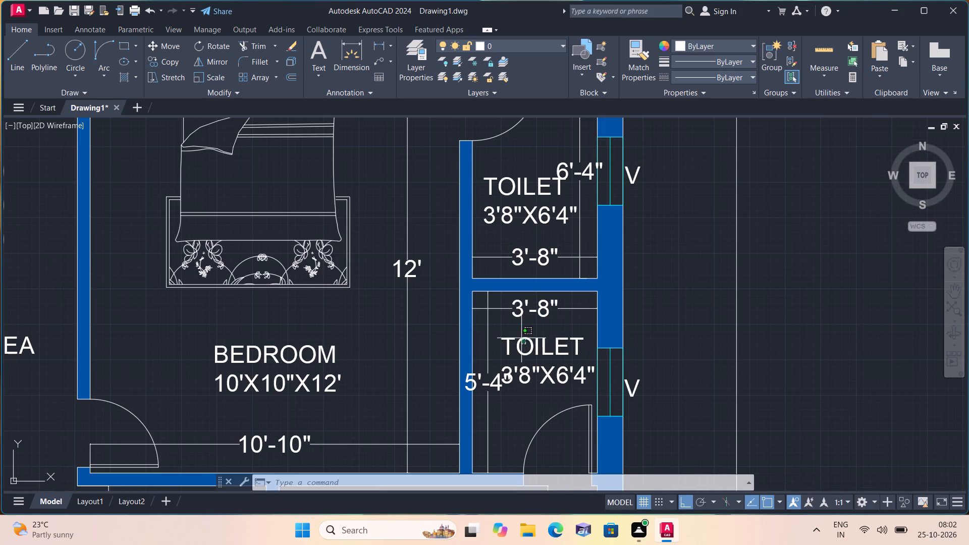
left_click(496, 337)
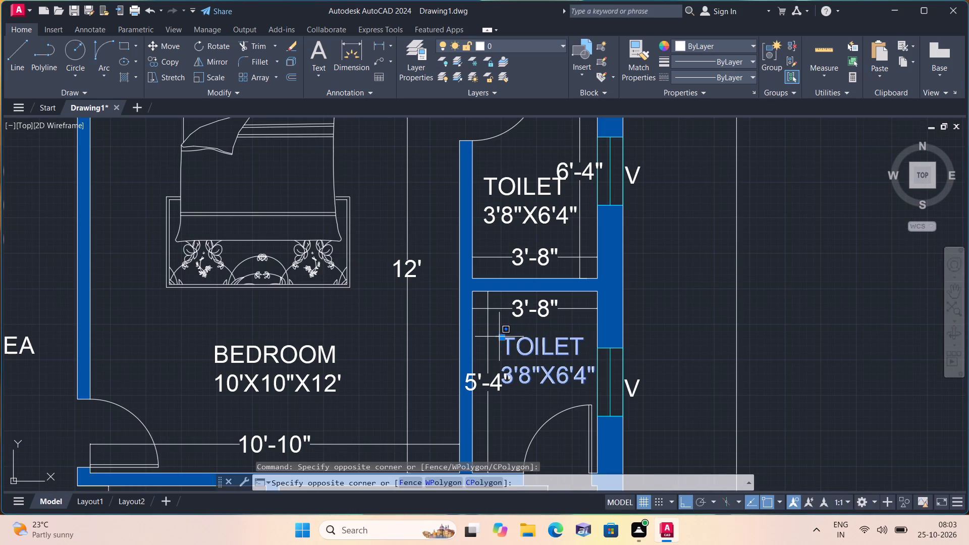
left_click(502, 338)
left_click(502, 337)
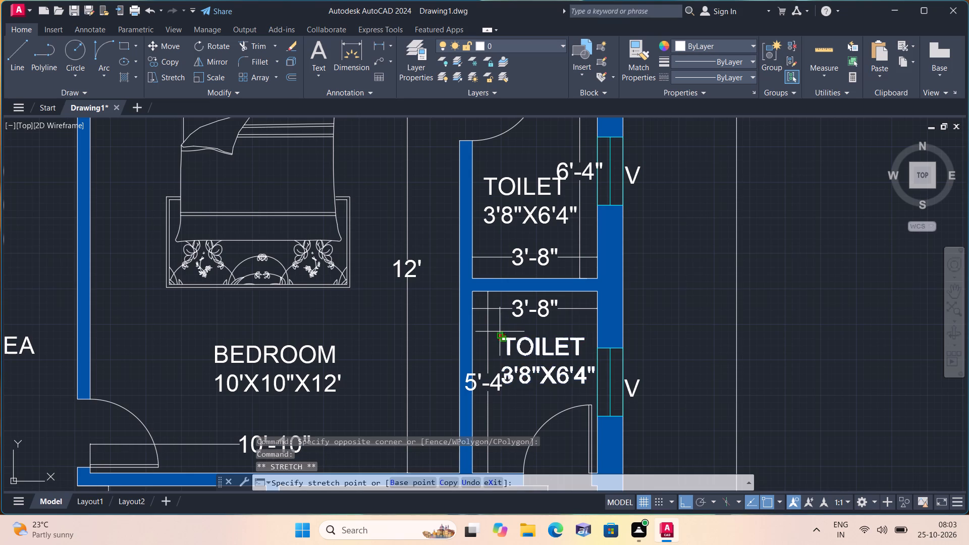
left_click(497, 324)
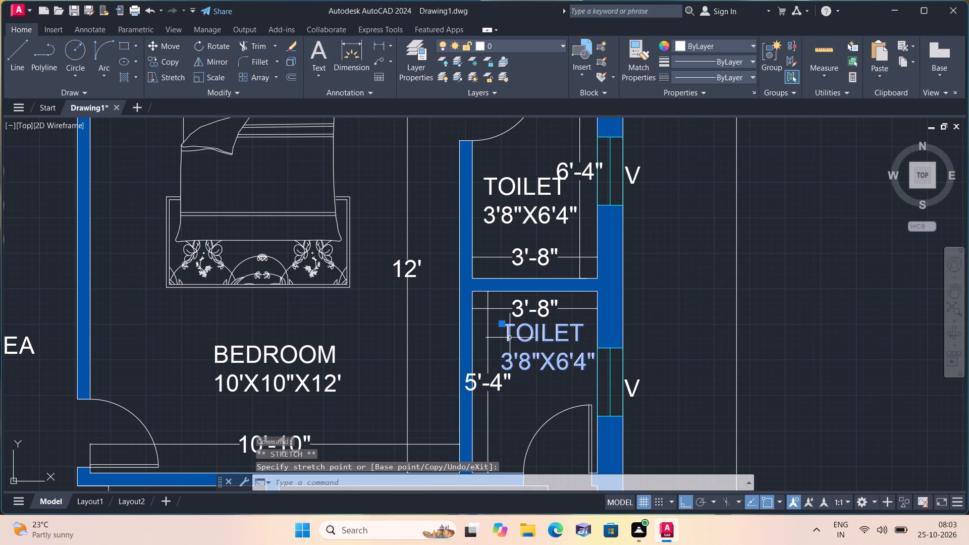
key("Escape")
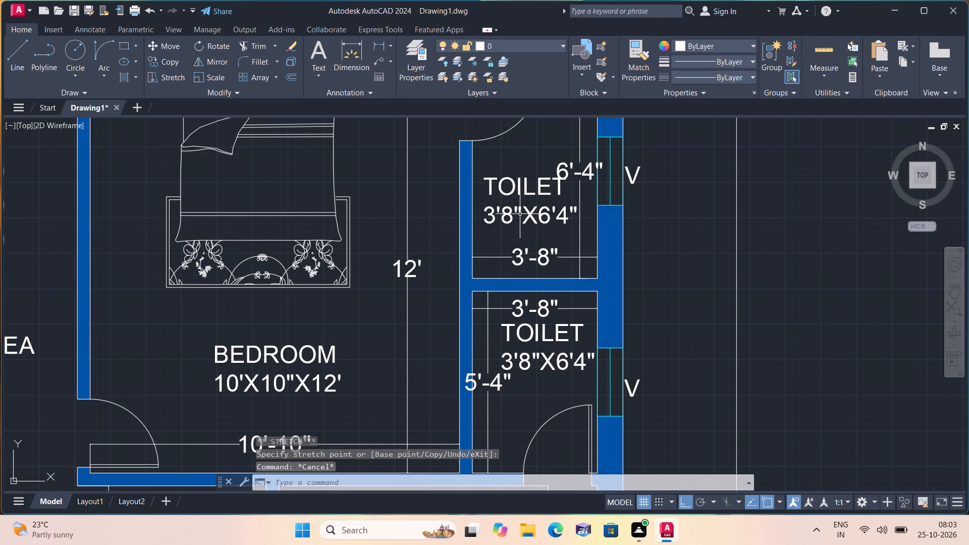
Turn Ortho off and move the upper toilet's room label down beside the bedroom partition wall, away from the 6'-4" text.
left_click(513, 184)
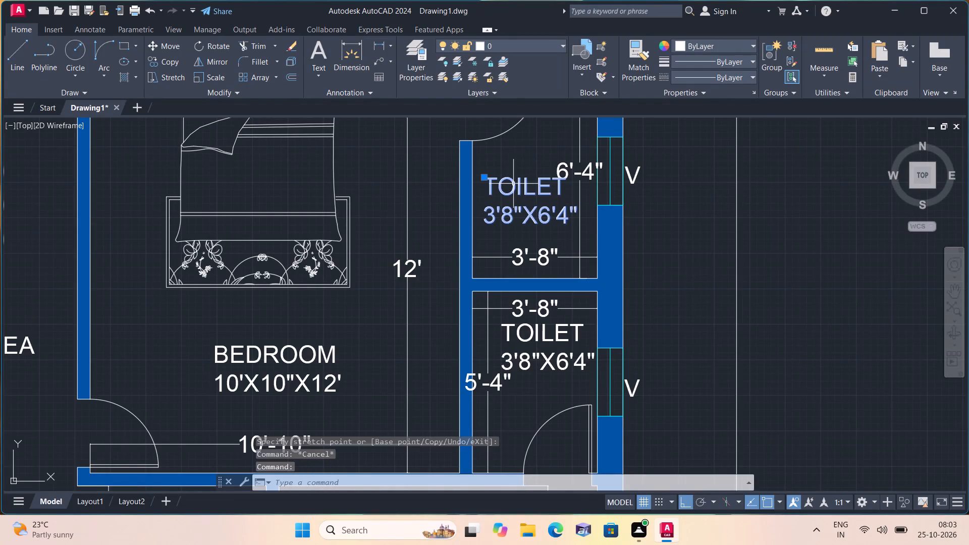
left_click(484, 178)
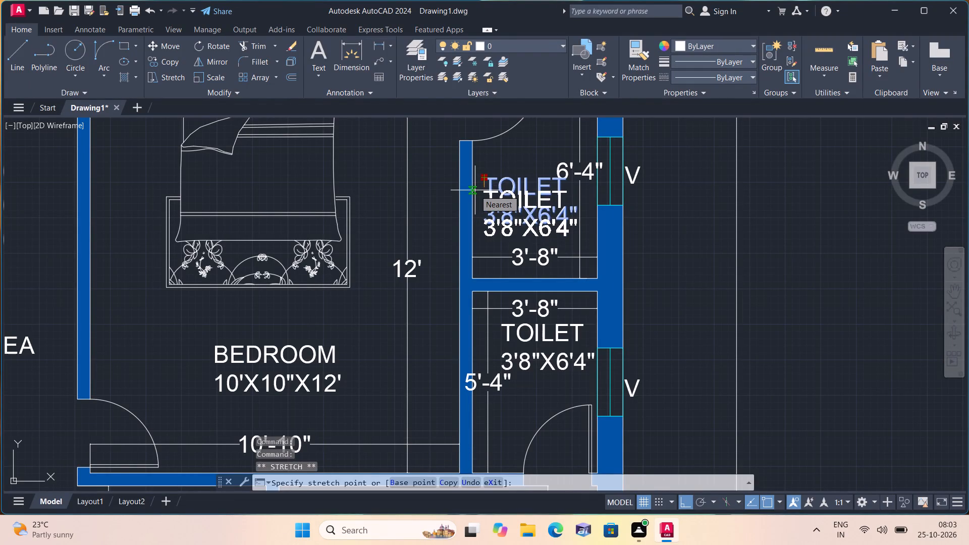
key("F8")
scroll(475, 191, "up", 2)
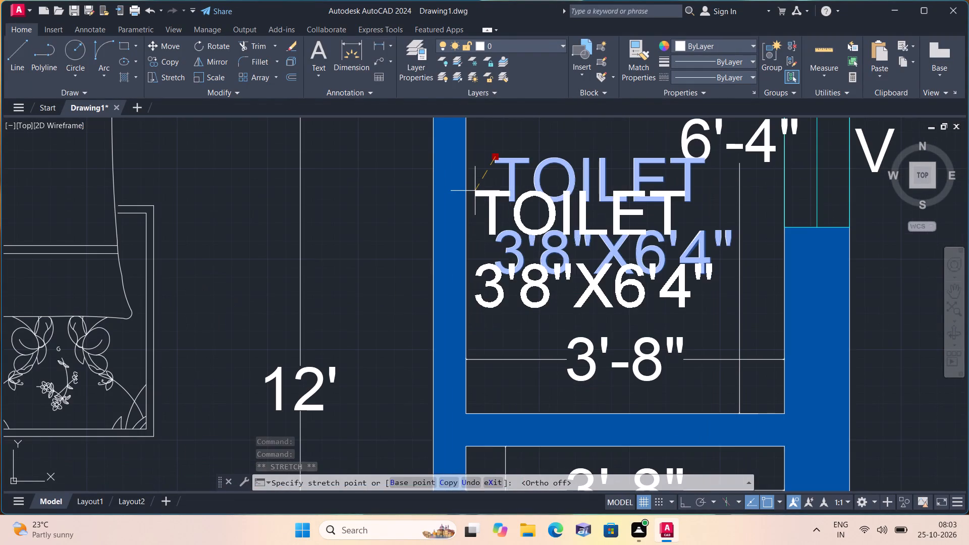
left_click(470, 202)
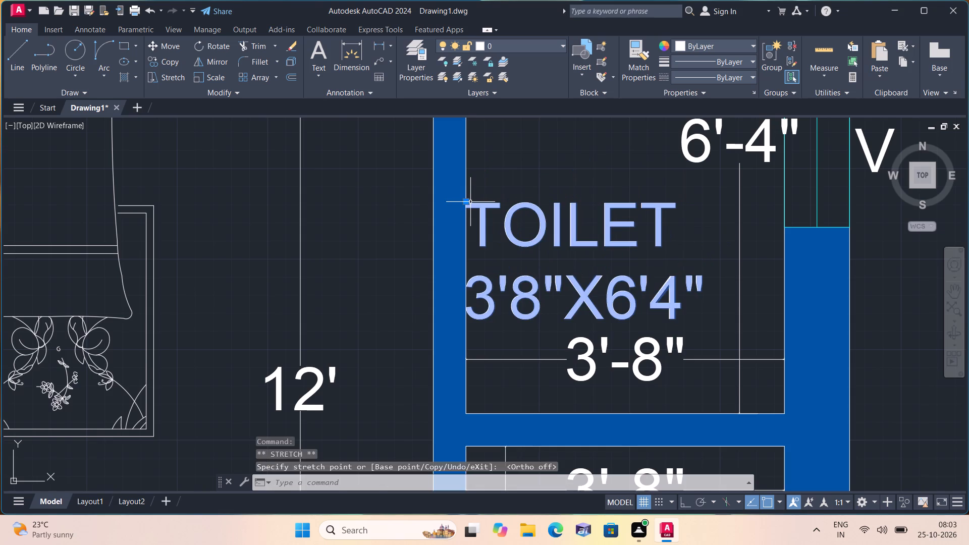
key("Escape")
Shift the upper toilet's vertical 6'-4" dimension line further inside the room so its text clears the ventilator wall.
scroll(489, 212, "down", 2)
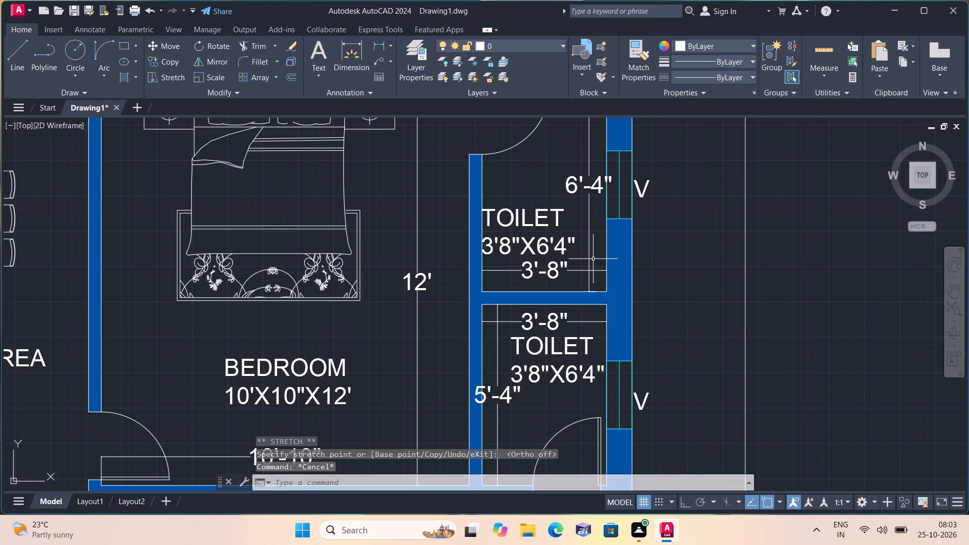
left_click(589, 288)
scroll(589, 288, "up", 1)
left_click(589, 292)
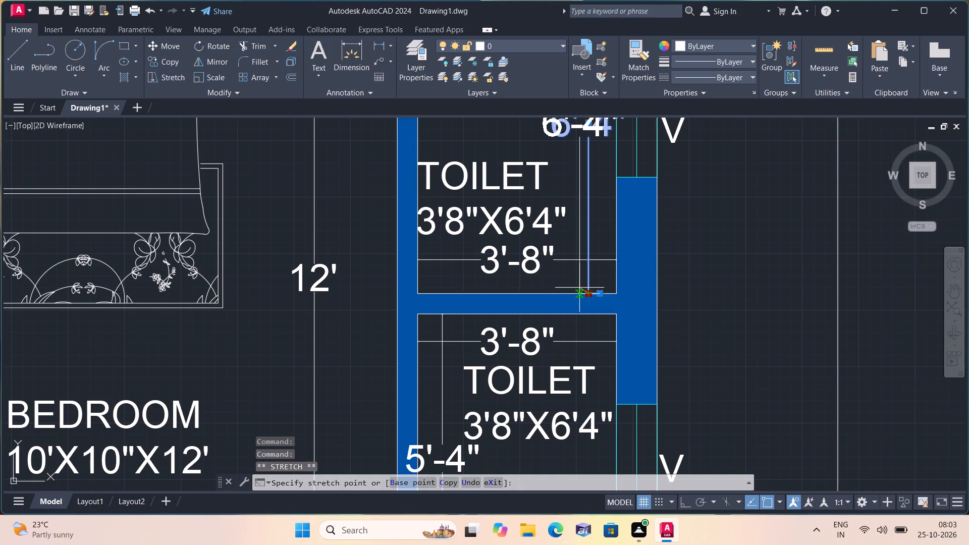
left_click(578, 287)
scroll(577, 285, "down", 1)
scroll(577, 285, "up", 1)
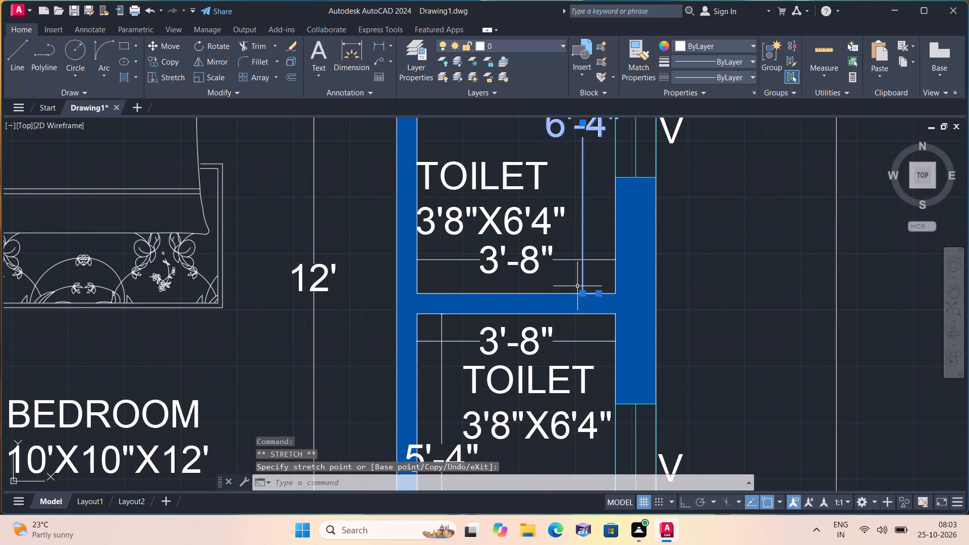
left_click(582, 293)
left_click(569, 290)
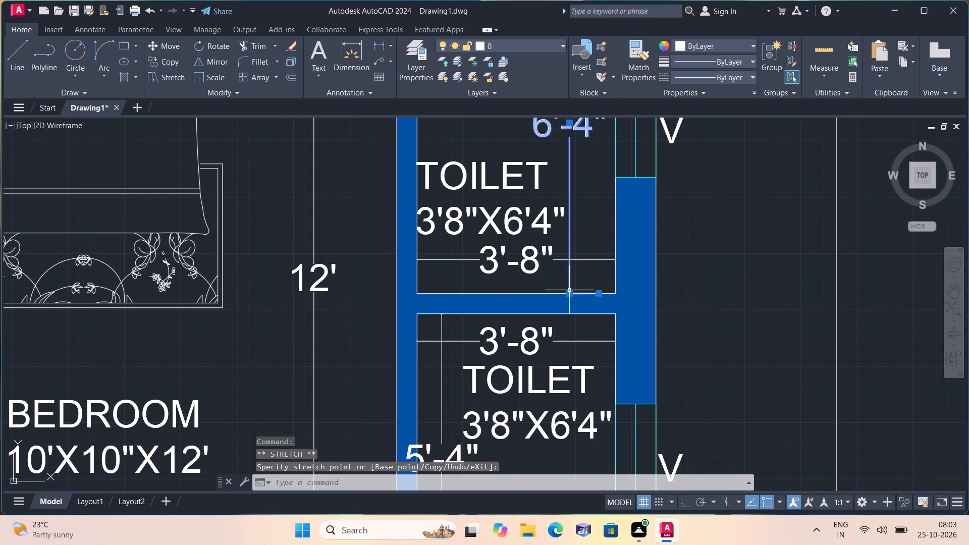
scroll(573, 269, "down", 2)
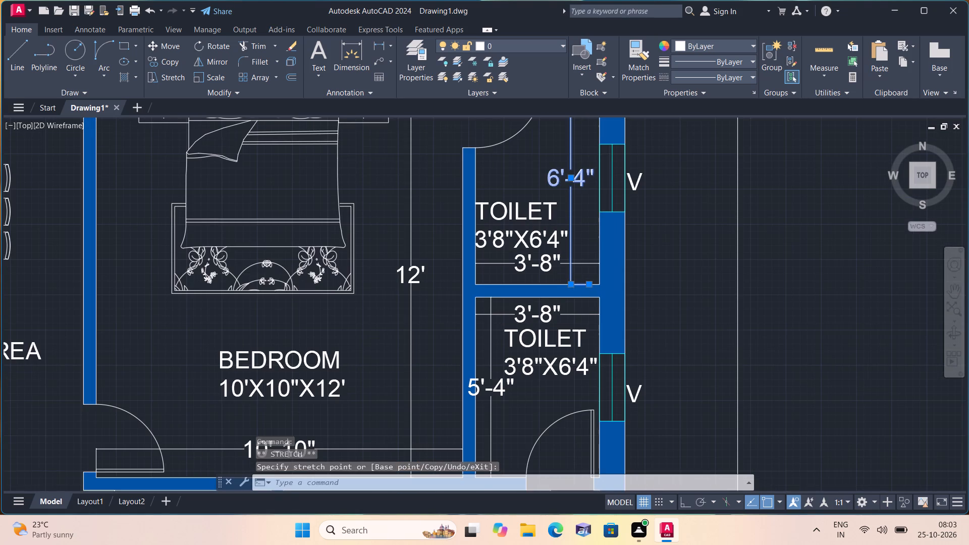
key("Escape")
Shift the lower toilet's vertical 5'-4" dimension line away from the bedroom partition so its text clears the wall.
scroll(535, 357, "up", 1)
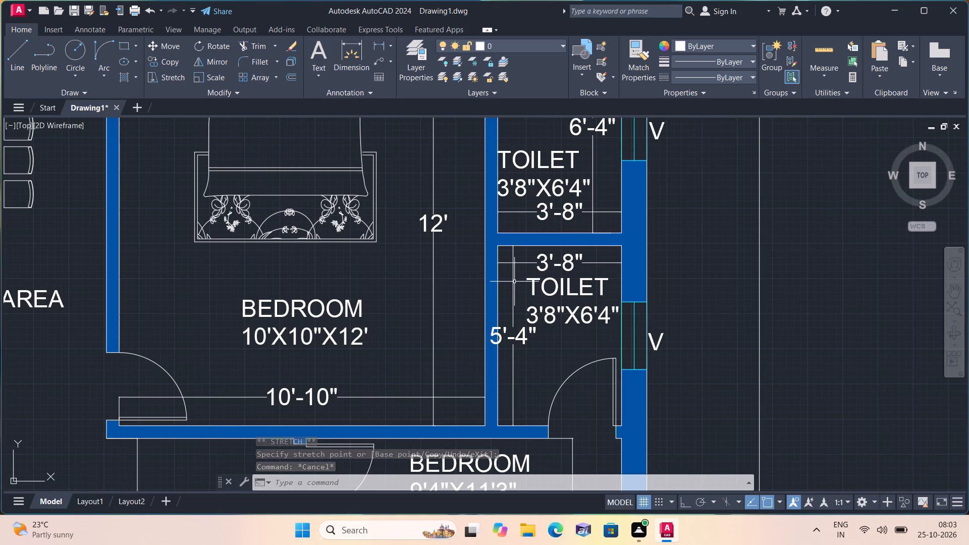
left_click(514, 282)
scroll(513, 357, "down", 1)
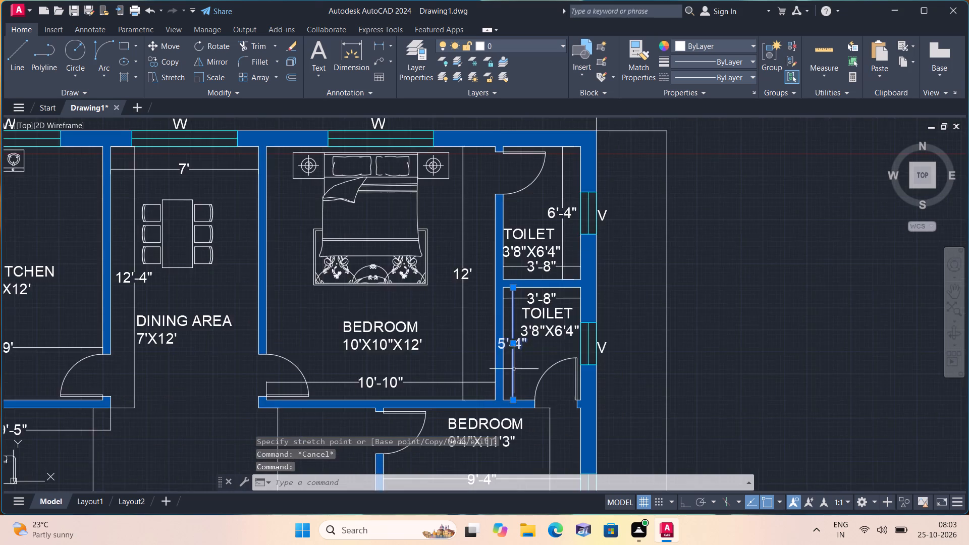
scroll(516, 392, "up", 1)
left_click(511, 404)
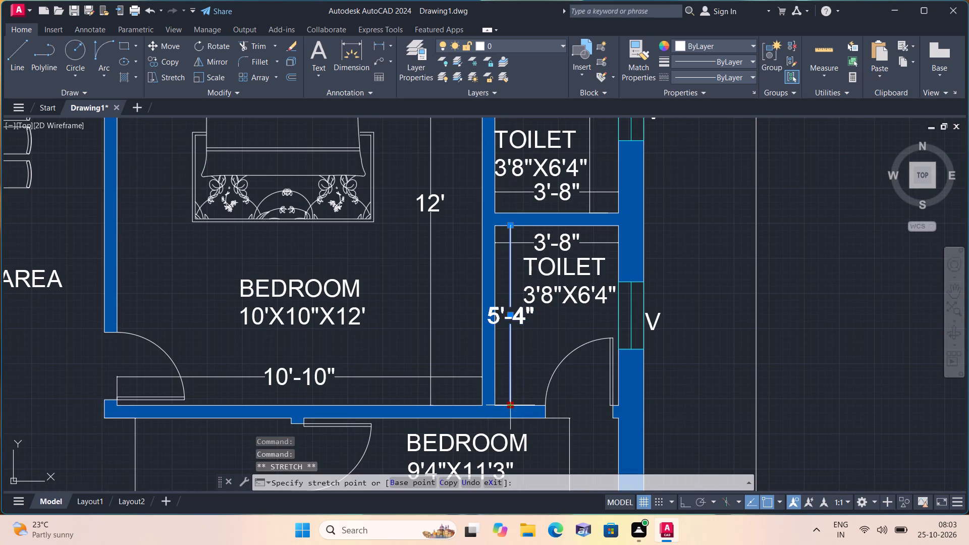
left_click(524, 402)
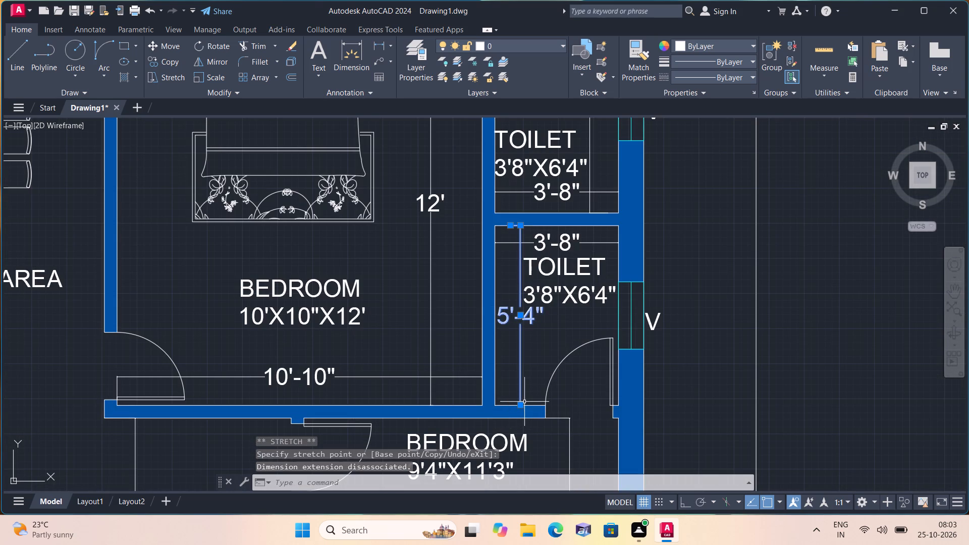
key("Escape")
Move the open area's room label up, clear of the vertical dimension text beside it and inside the bedroom wall.
scroll(537, 326, "down", 1)
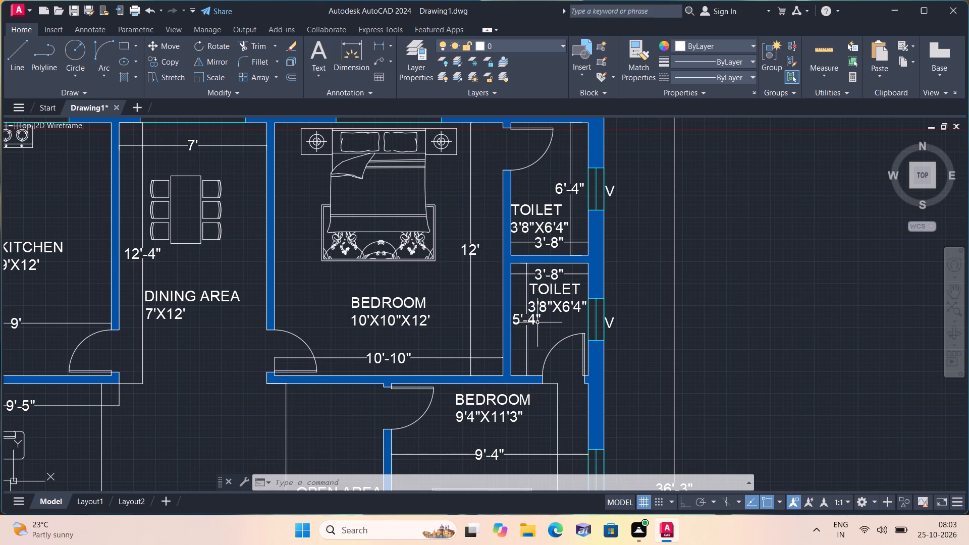
scroll(520, 354, "down", 1)
middle_click_drag(520, 354, 470, 275)
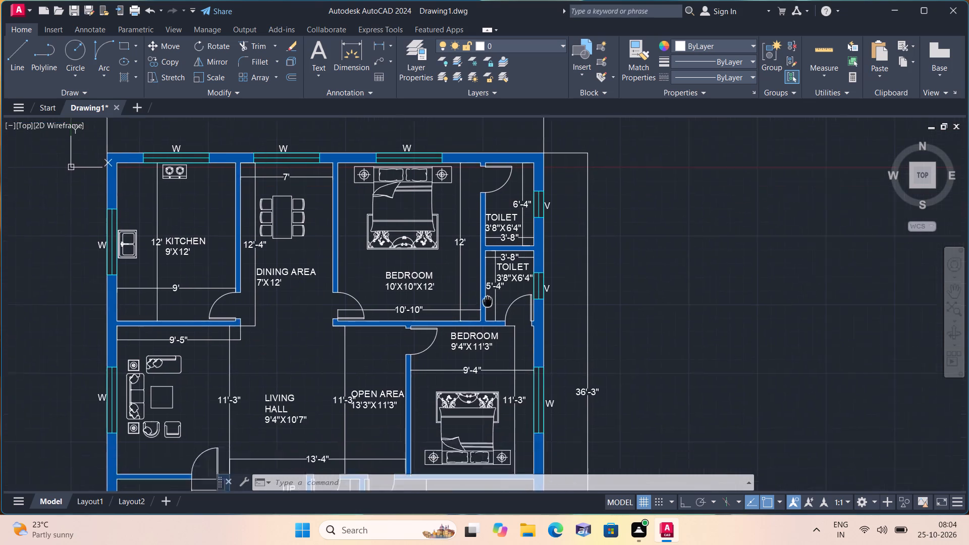
middle_click_drag(470, 275, 467, 271)
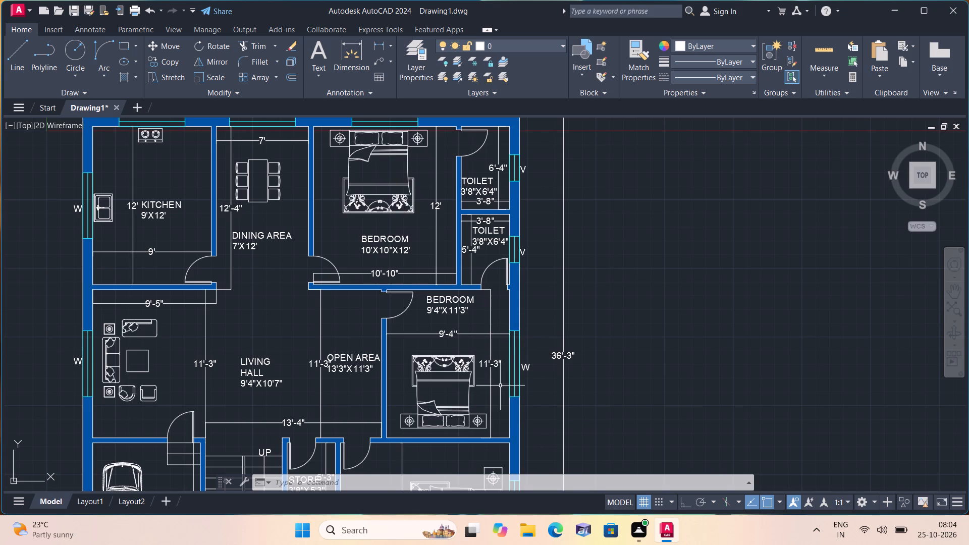
middle_click_drag(488, 383, 512, 381)
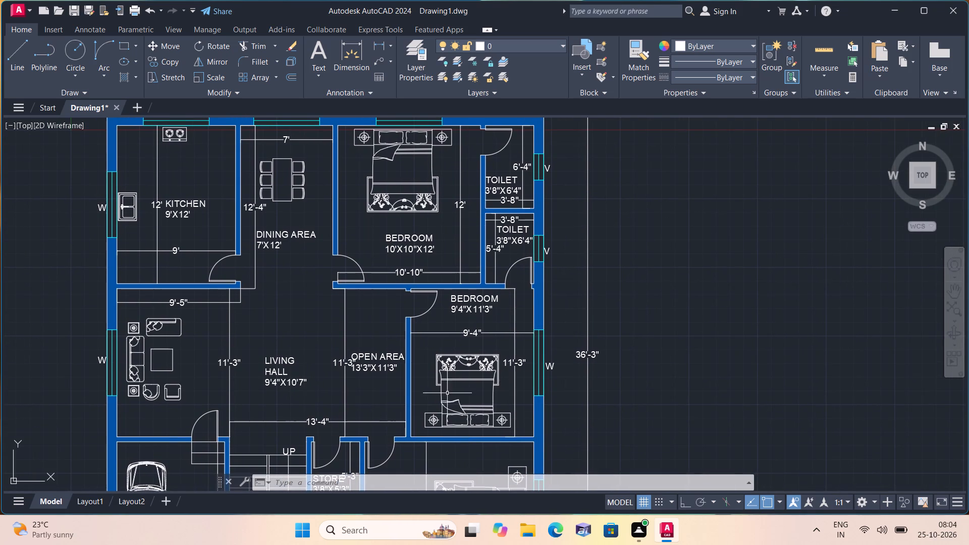
scroll(359, 356, "up", 1)
left_click(361, 356)
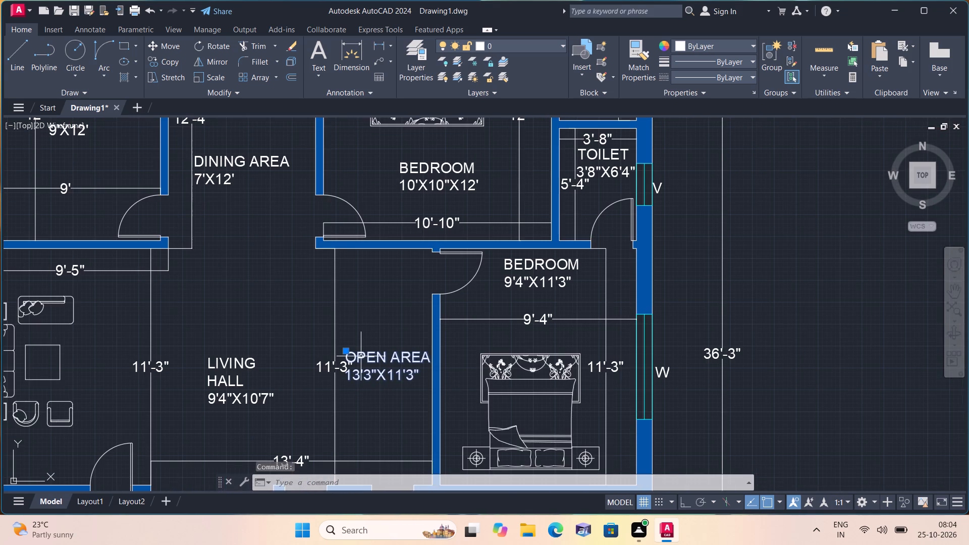
left_click(348, 350)
left_click(354, 294)
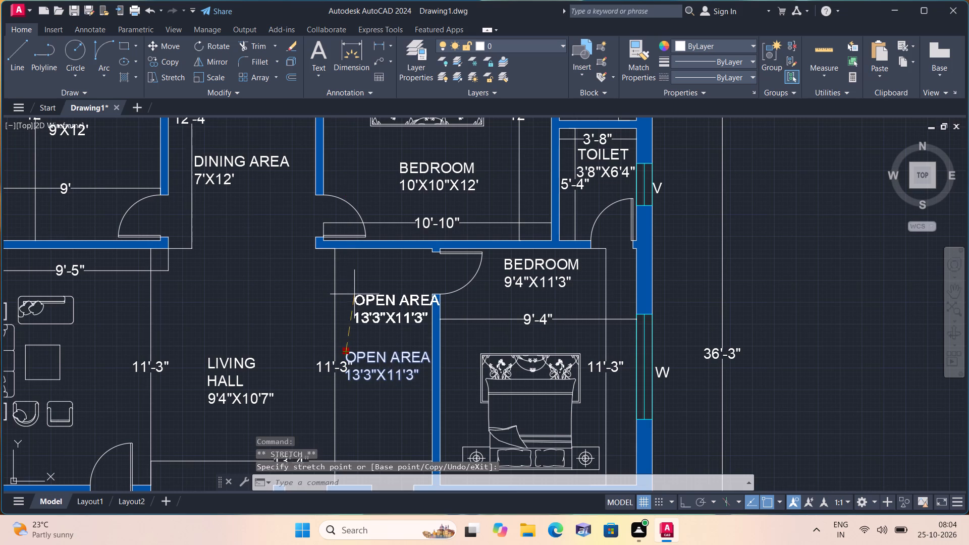
left_click(354, 294)
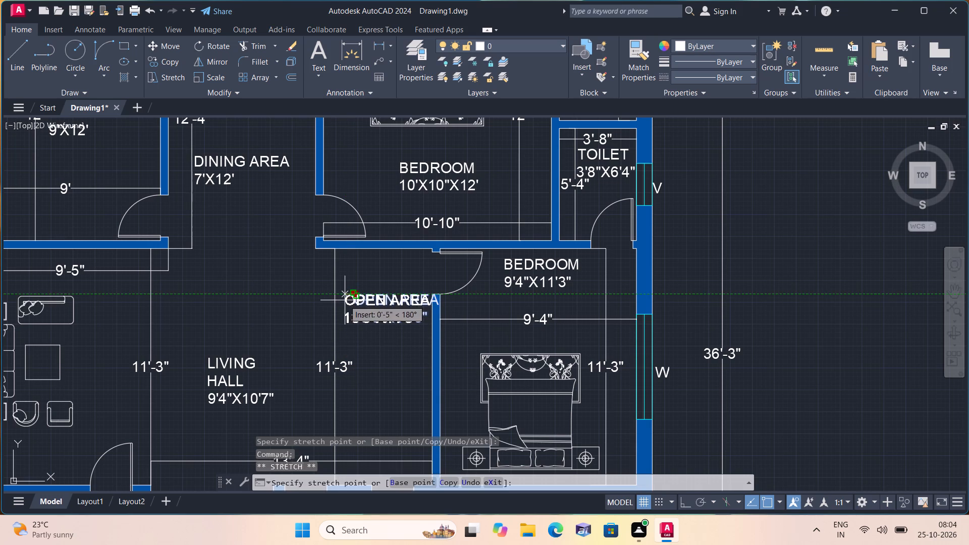
left_click(344, 300)
key("Escape")
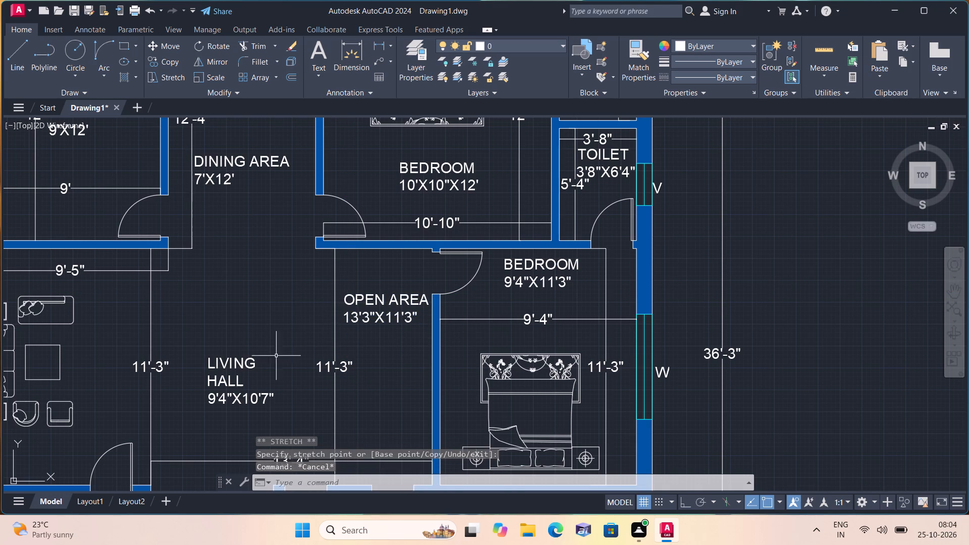
Override the text of the living hall's width dimension above the sofa set with 9'-4".
middle_click_drag(231, 374, 248, 360)
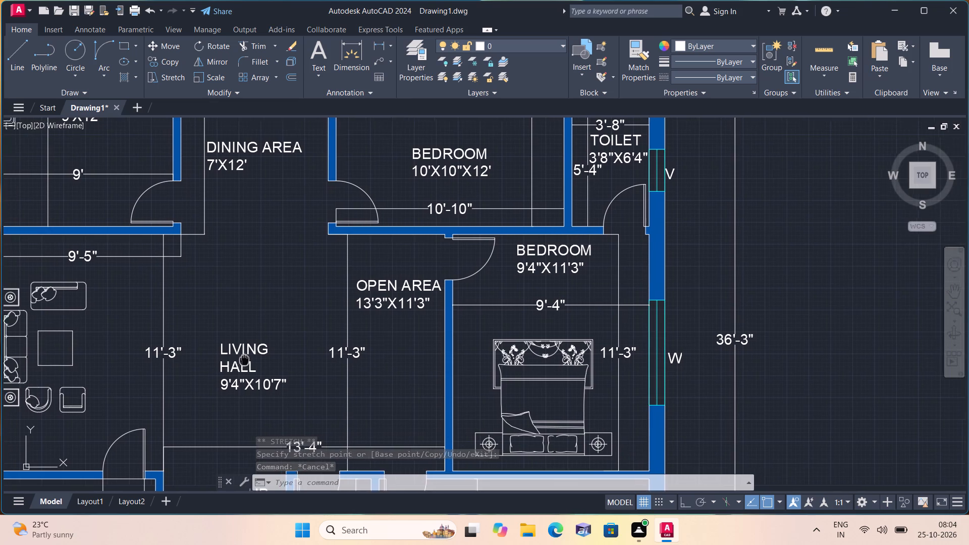
middle_click_drag(248, 360, 260, 361)
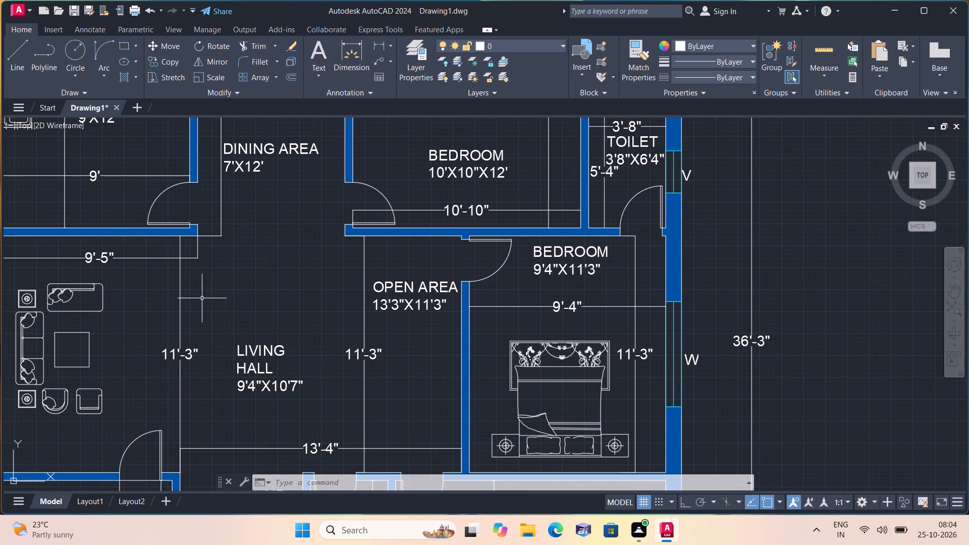
scroll(84, 254, "up", 2)
triple_click(106, 256)
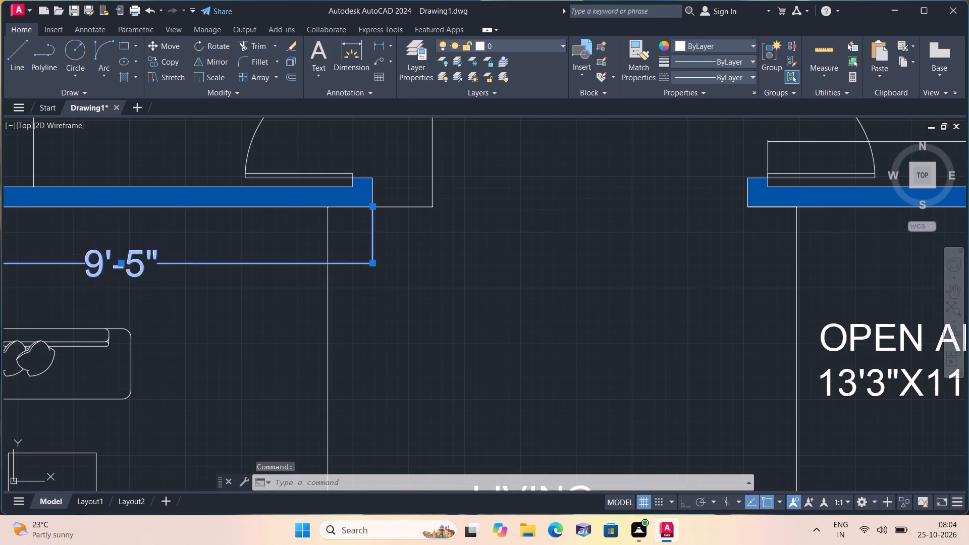
key("BackSpace")
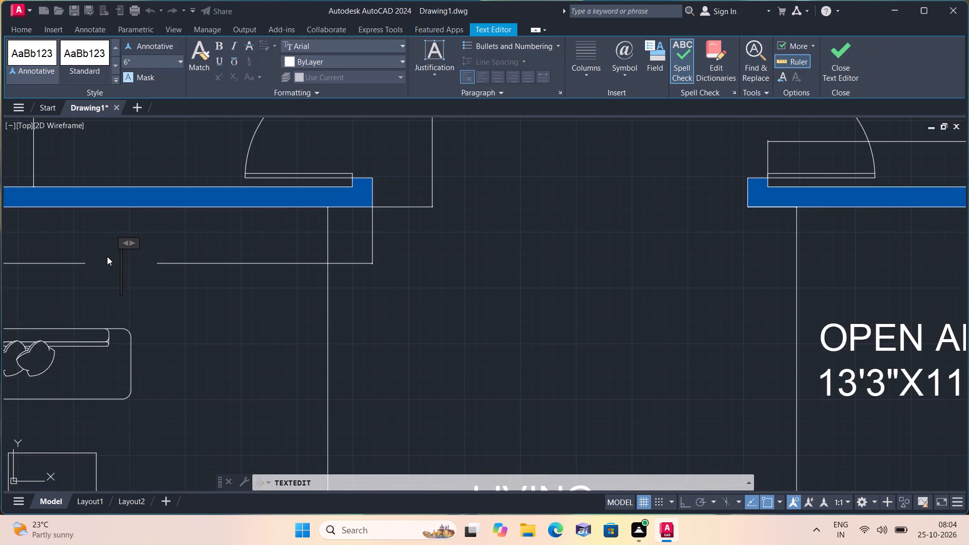
key("8")
key("BackSpace")
type("9'")
key("minus")
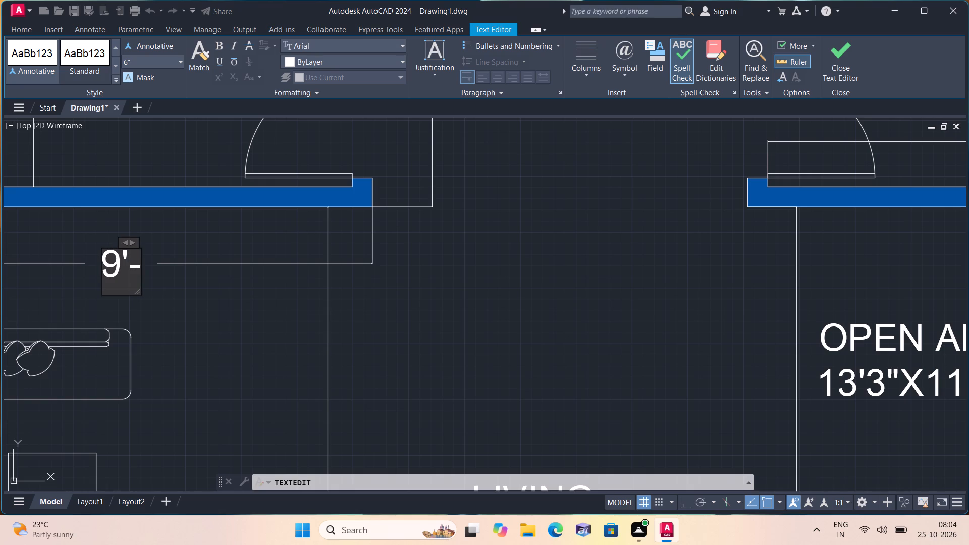
key("4")
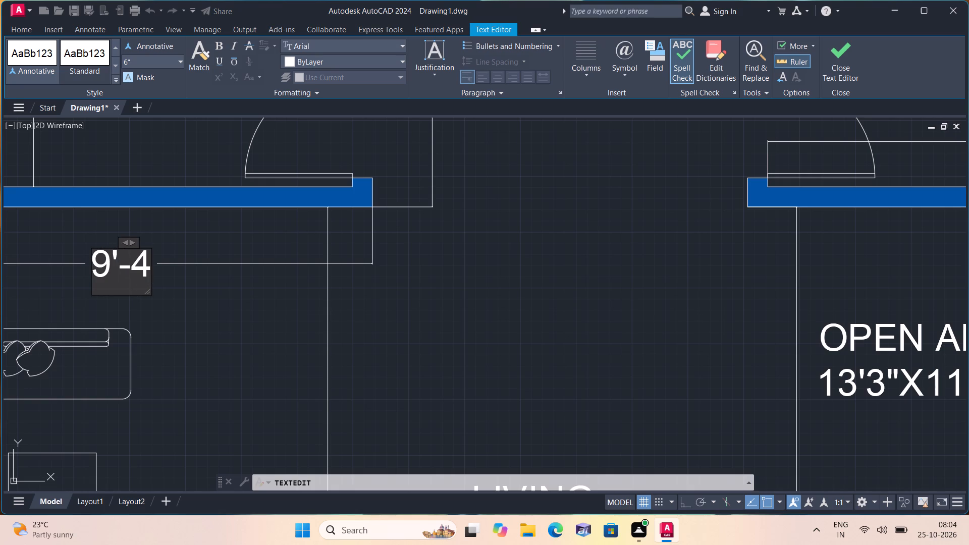
key("shift+quotedbl")
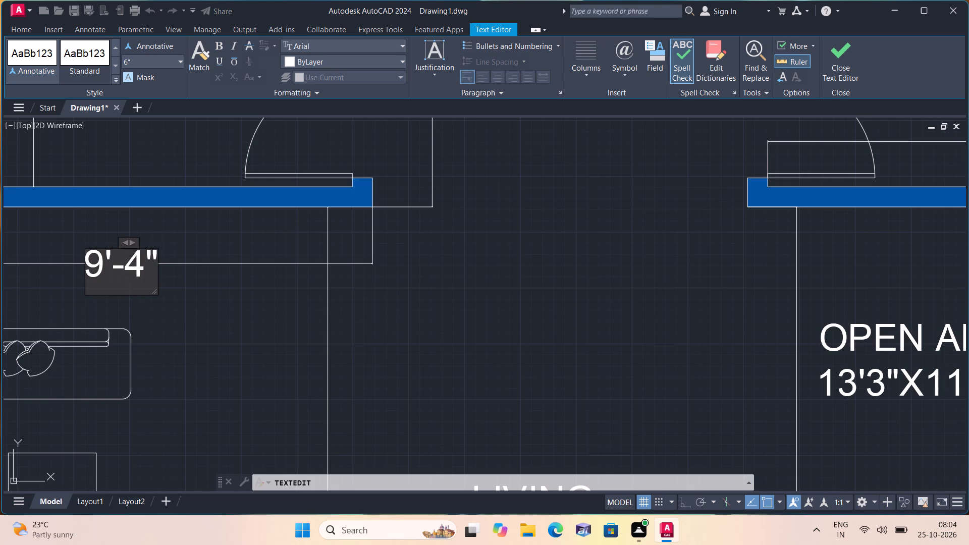
left_click(160, 323)
key("Escape")
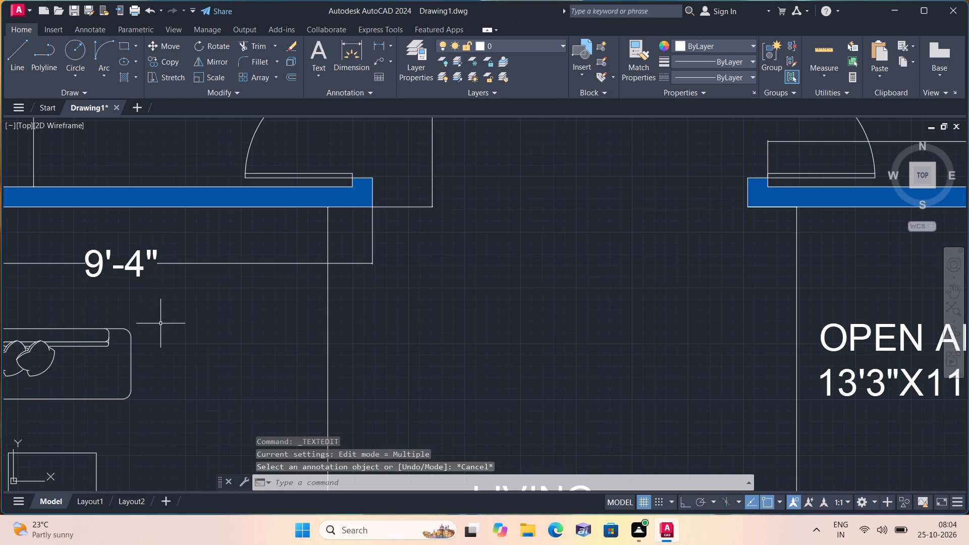
Shift the parking's vertical dimension line further inside the room so its text clears the staircase wall.
scroll(184, 345, "down", 1)
scroll(221, 325, "down", 1)
middle_click_drag(226, 251, 235, 231)
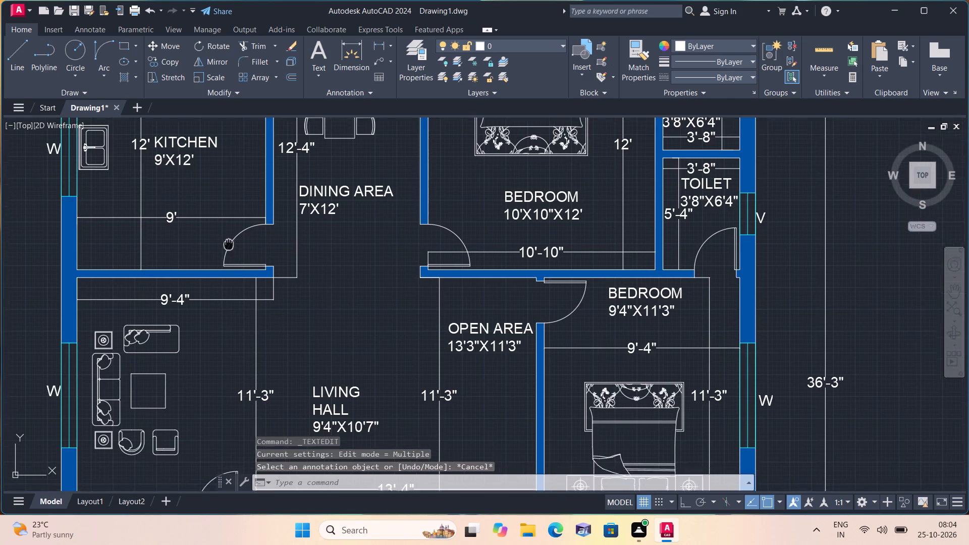
middle_click_drag(235, 231, 273, 182)
middle_click_drag(288, 374, 285, 350)
scroll(287, 371, "down", 1)
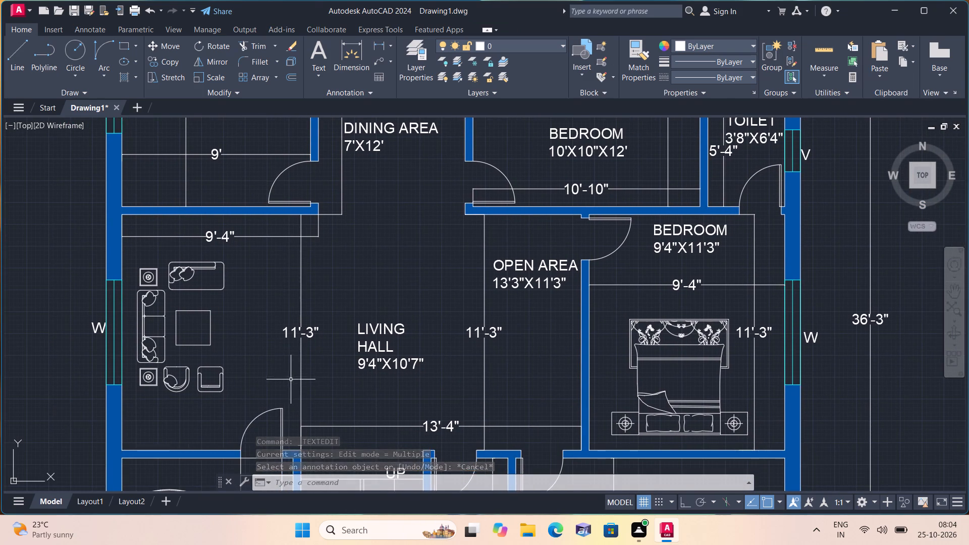
middle_click_drag(285, 350, 307, 232)
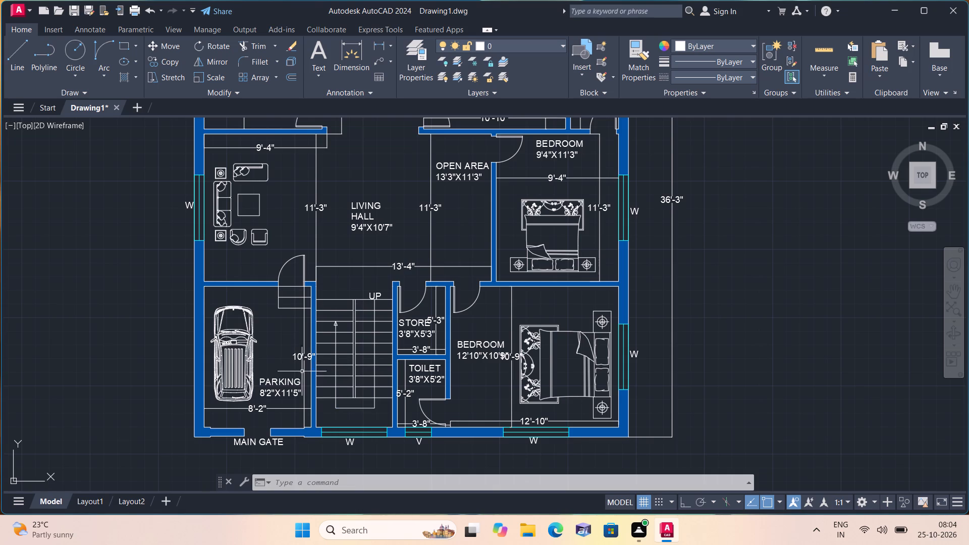
scroll(298, 376, "up", 1)
scroll(299, 373, "down", 1)
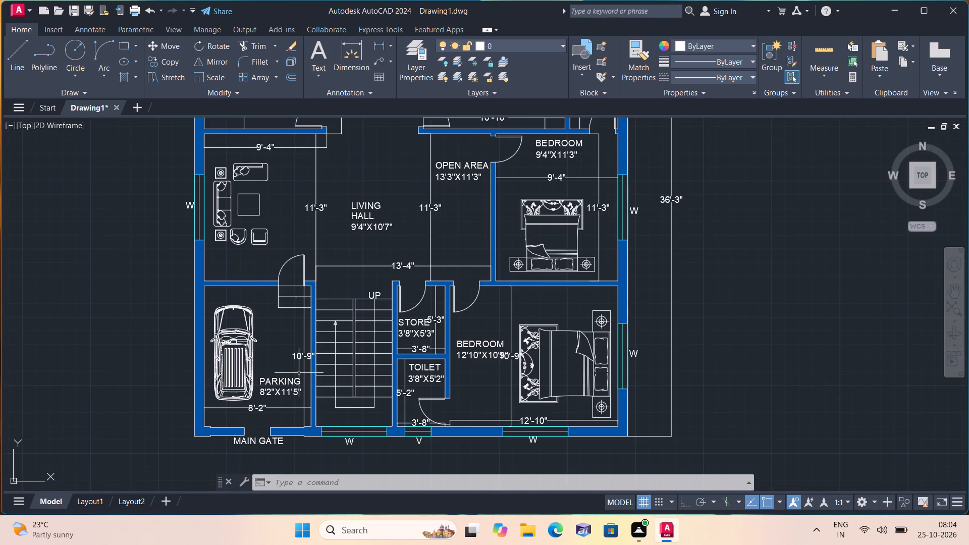
scroll(298, 370, "up", 2)
left_click(311, 366)
scroll(311, 361, "down", 2)
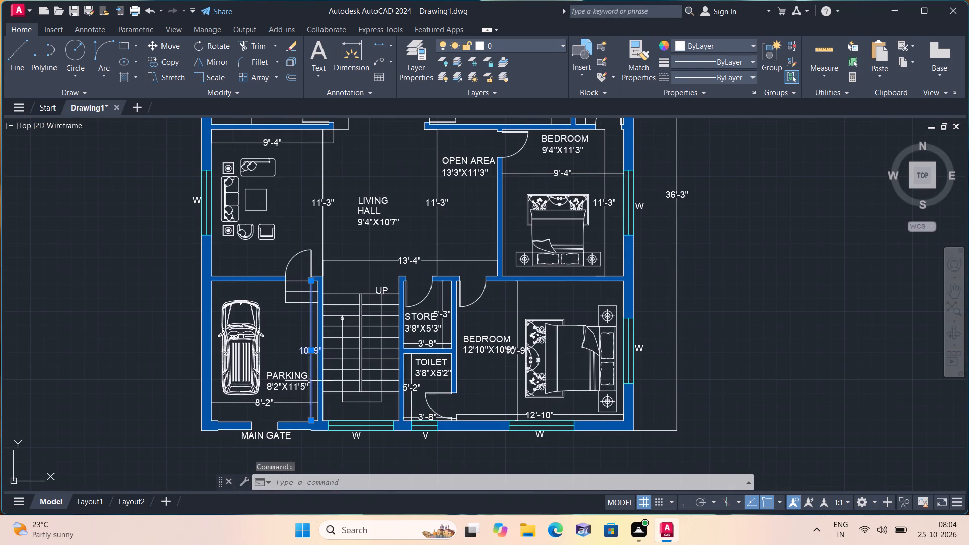
left_click(311, 420)
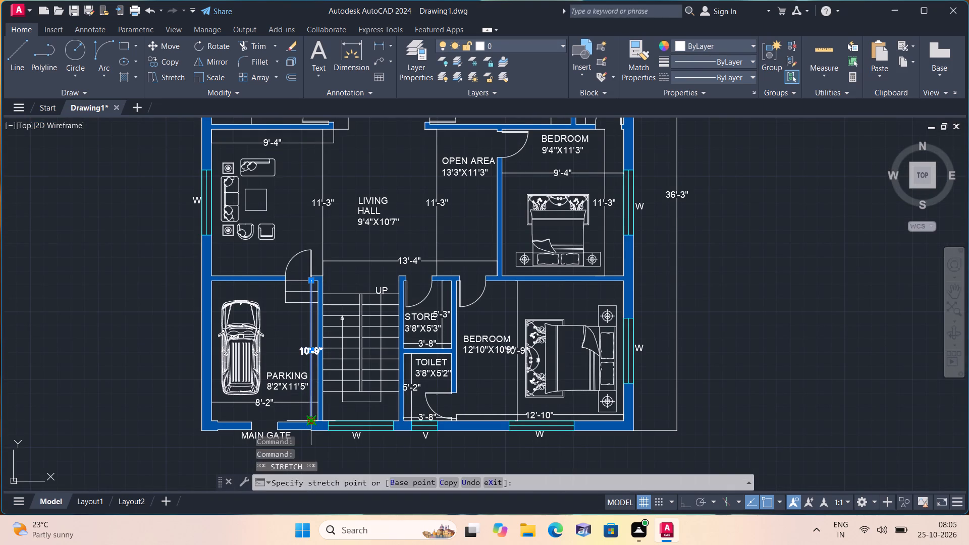
left_click(301, 417)
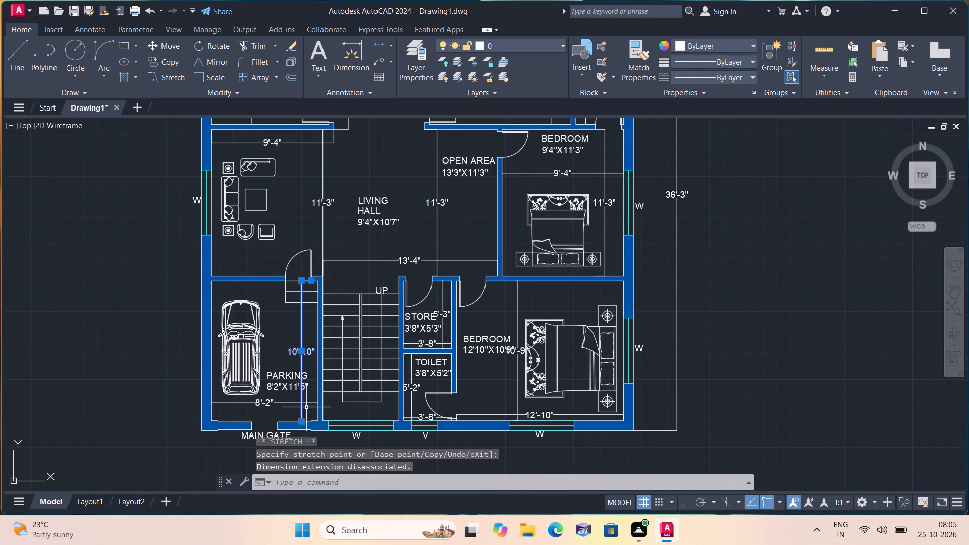
key("Escape")
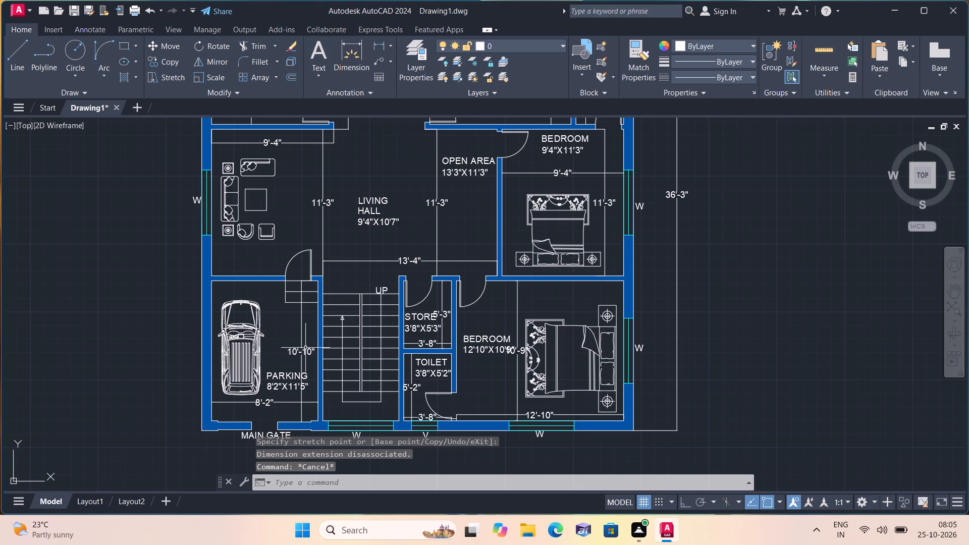
Move the store's room label slightly down, below its vertical 5'-3" dimension text and above the 3'-8" width text.
scroll(299, 337, "up", 1)
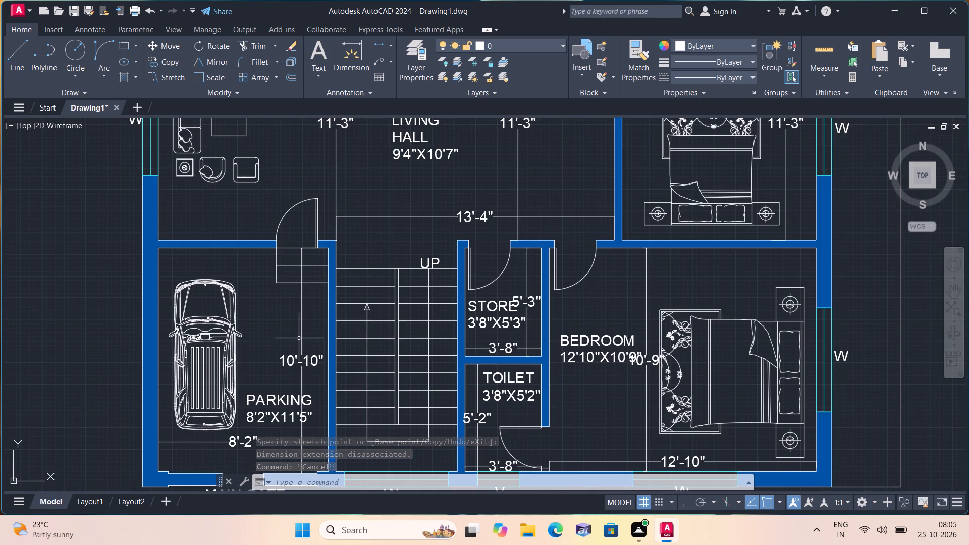
scroll(302, 341, "down", 1)
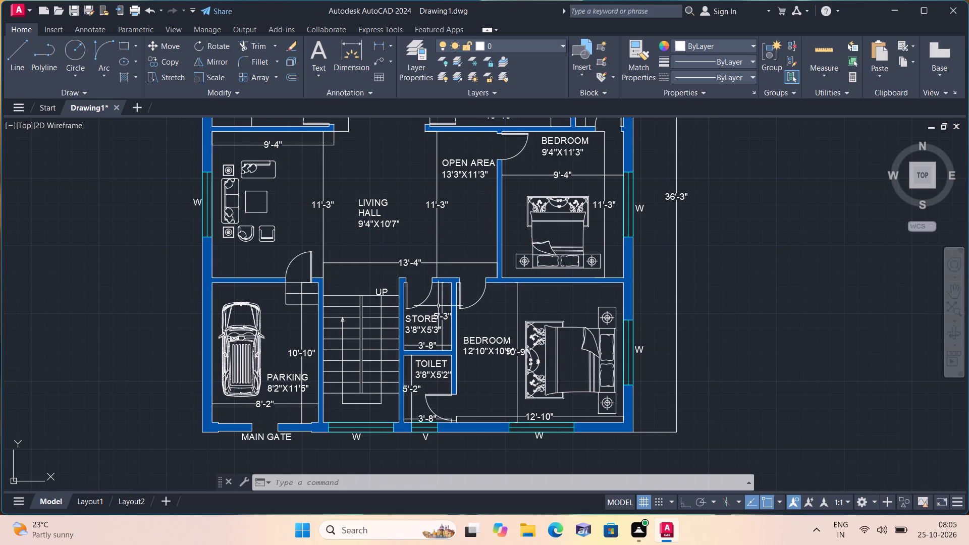
scroll(441, 322, "up", 1)
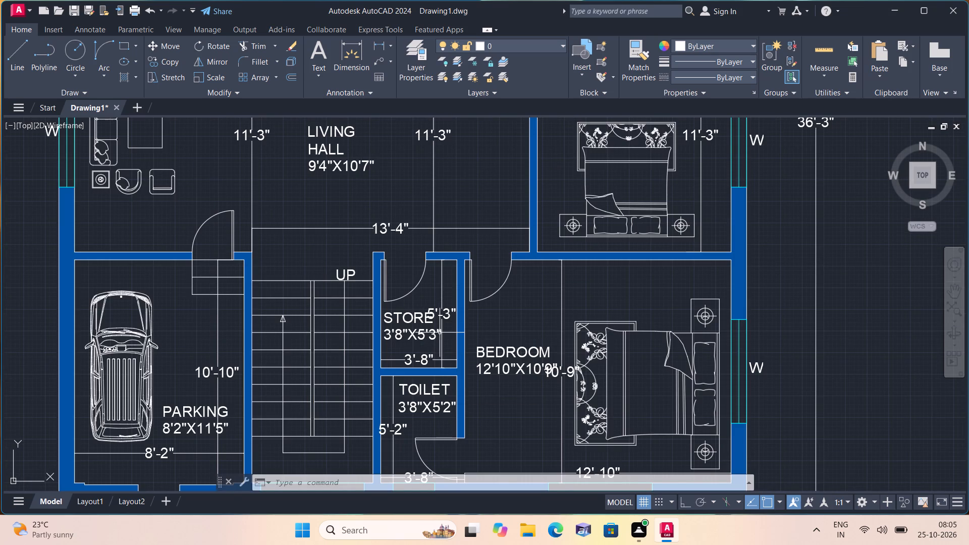
left_click(401, 316)
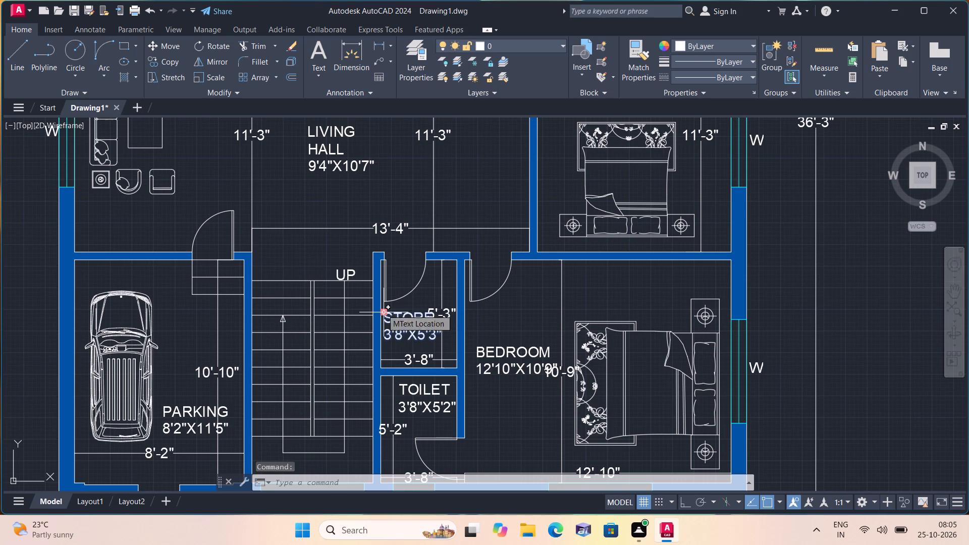
left_click(382, 310)
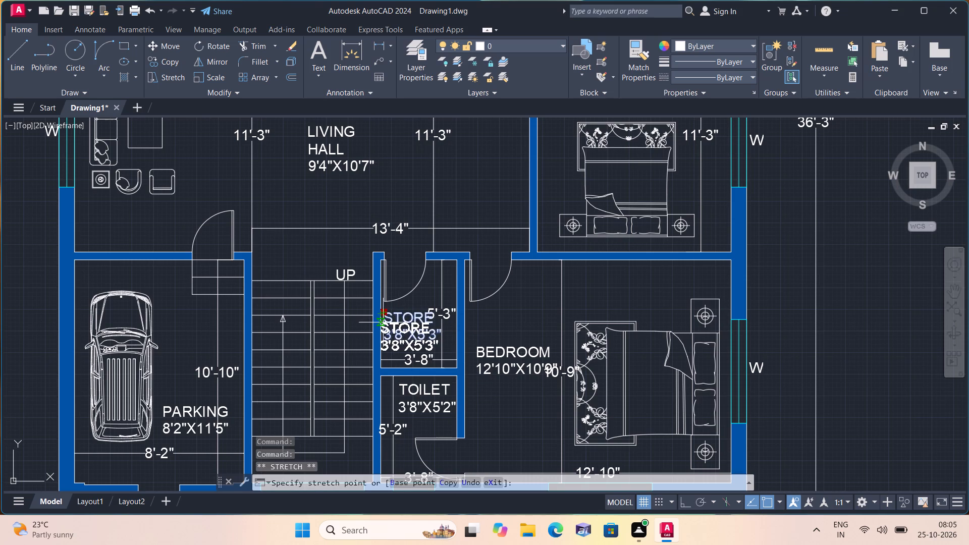
left_click(383, 322)
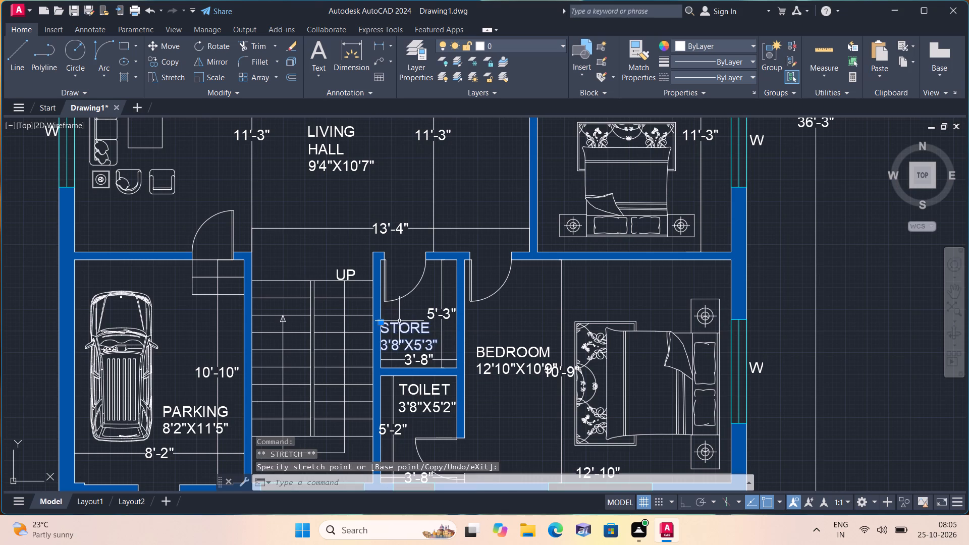
key("Escape")
Shift the lower toilet's vertical 5'-2" dimension line slightly further into the room so its text clears the staircase wall.
middle_click_drag(425, 386, 424, 378)
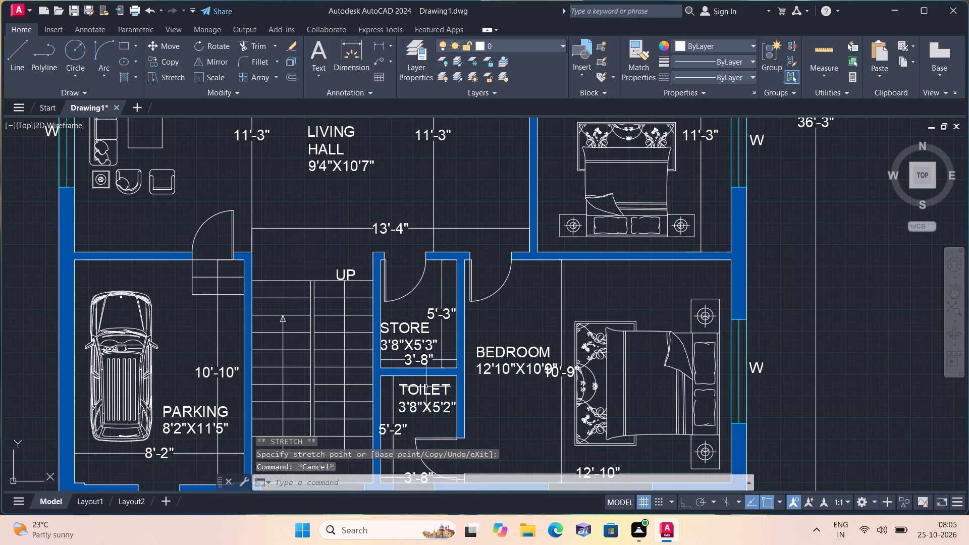
middle_click_drag(424, 378, 400, 309)
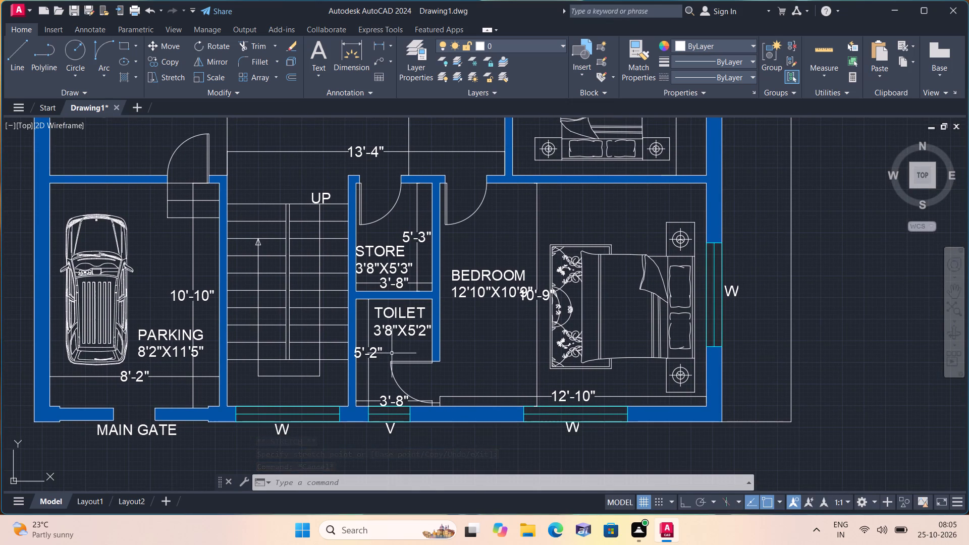
scroll(389, 354, "up", 1)
left_click(355, 332)
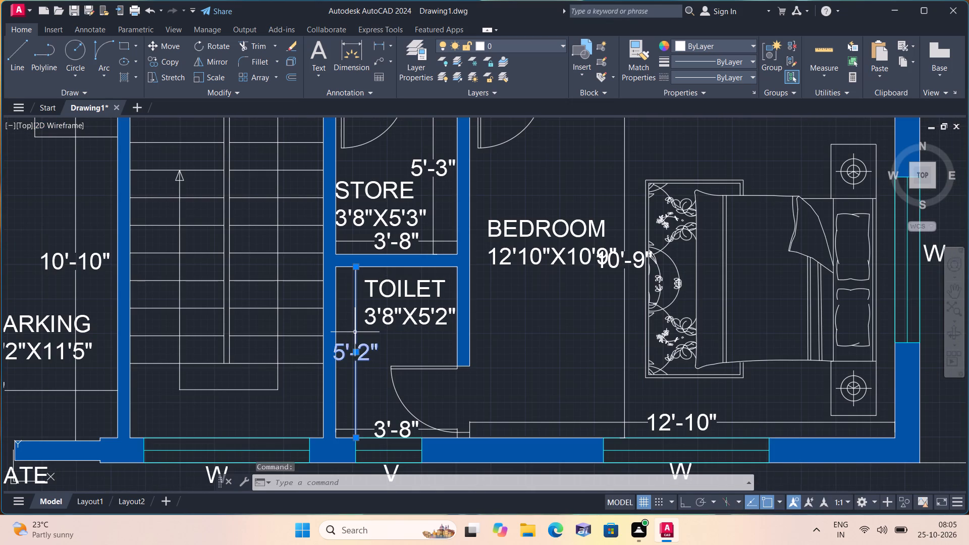
left_click(356, 268)
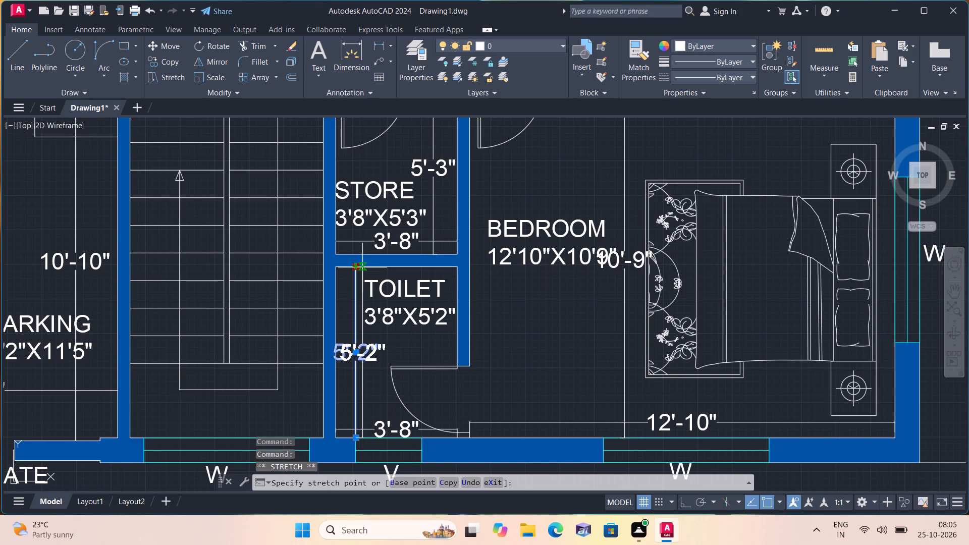
left_click(362, 267)
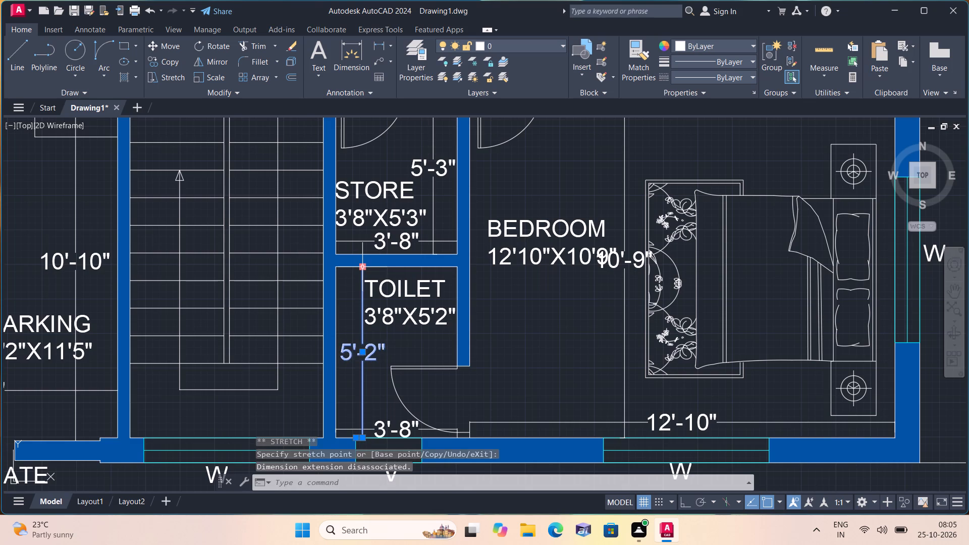
key("Escape")
Move the 12'10"X10'9" bedroom's room label straight up so it clears the room's vertical 10'-9" dimension text.
scroll(362, 267, "down", 2)
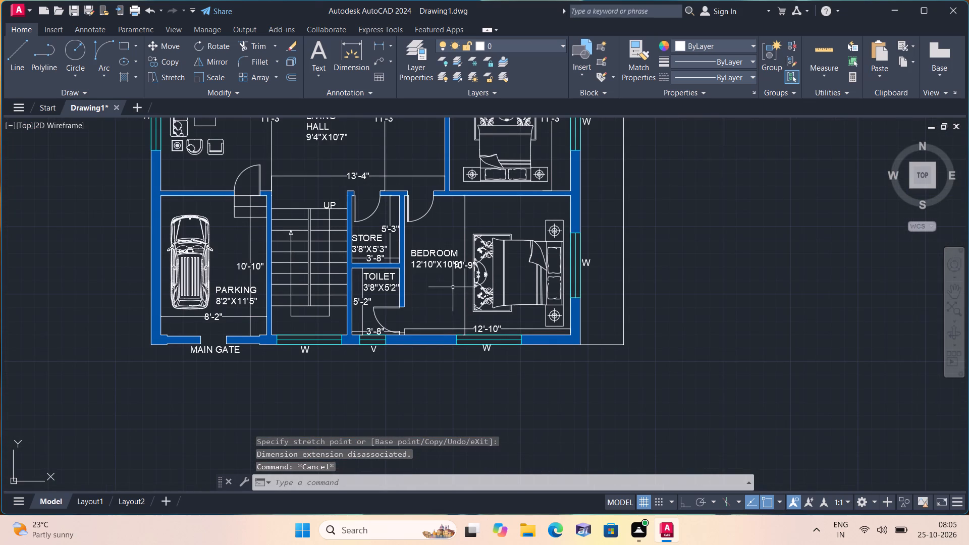
middle_click_drag(437, 279, 396, 297)
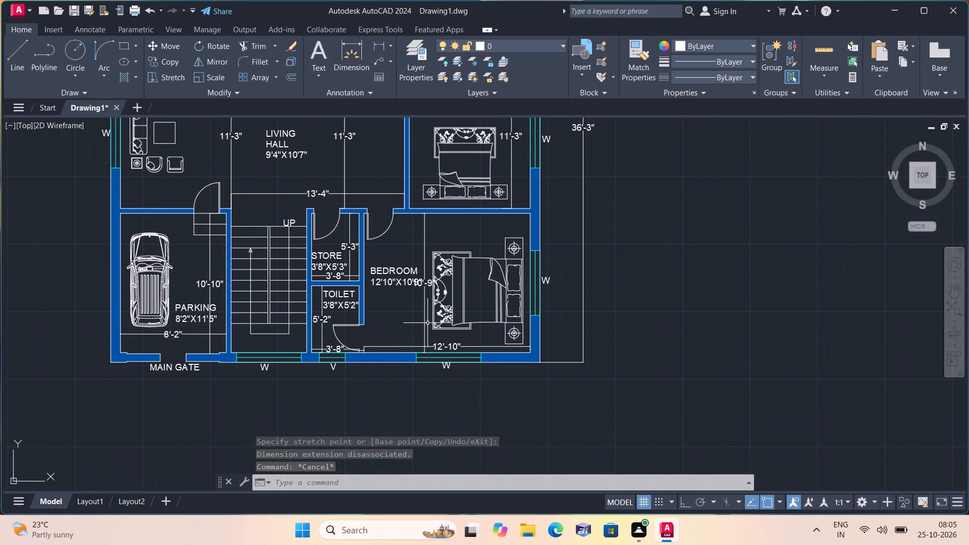
scroll(404, 271, "up", 2)
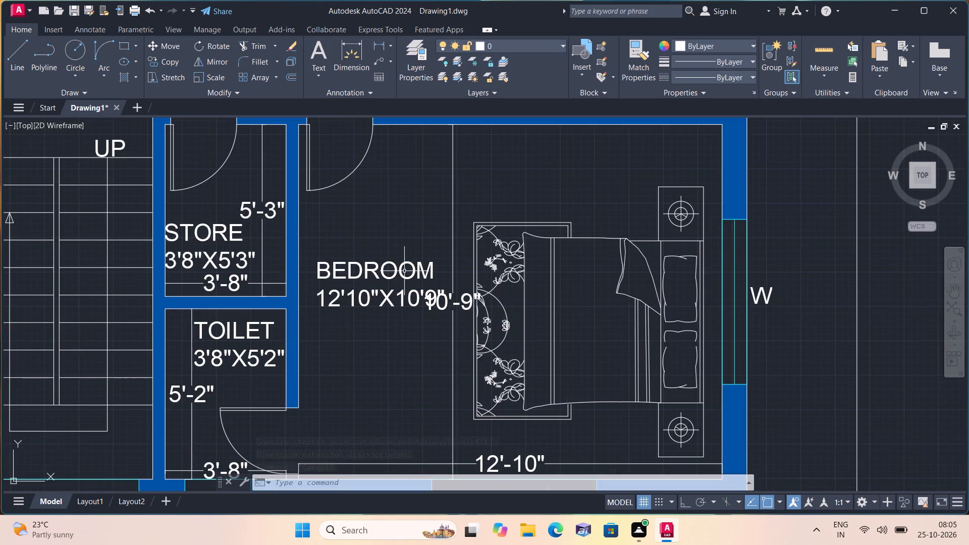
left_click(395, 275)
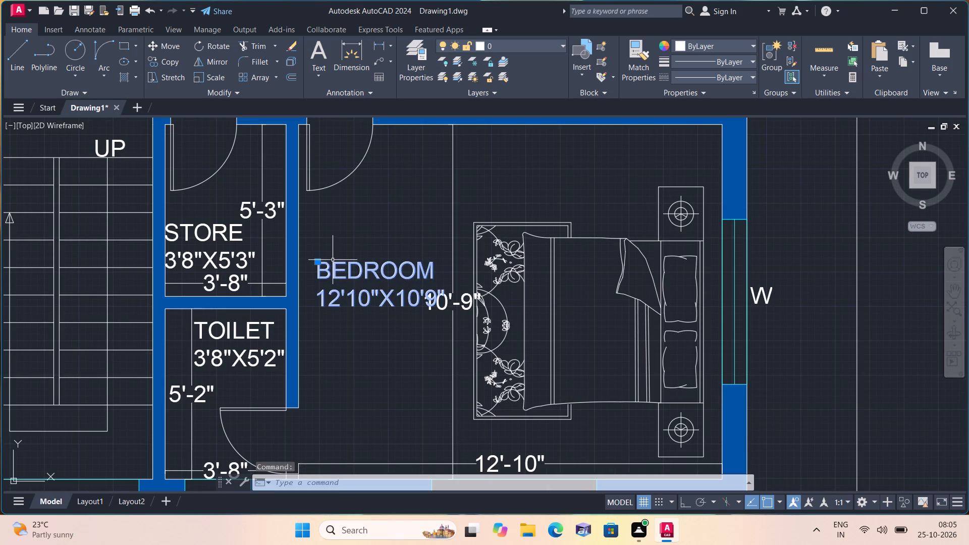
left_click(315, 261)
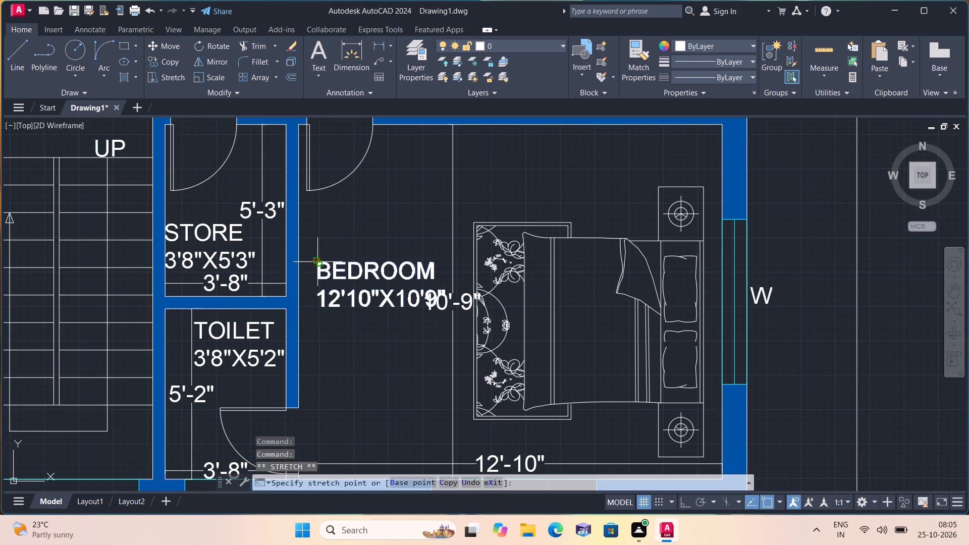
left_click(317, 228)
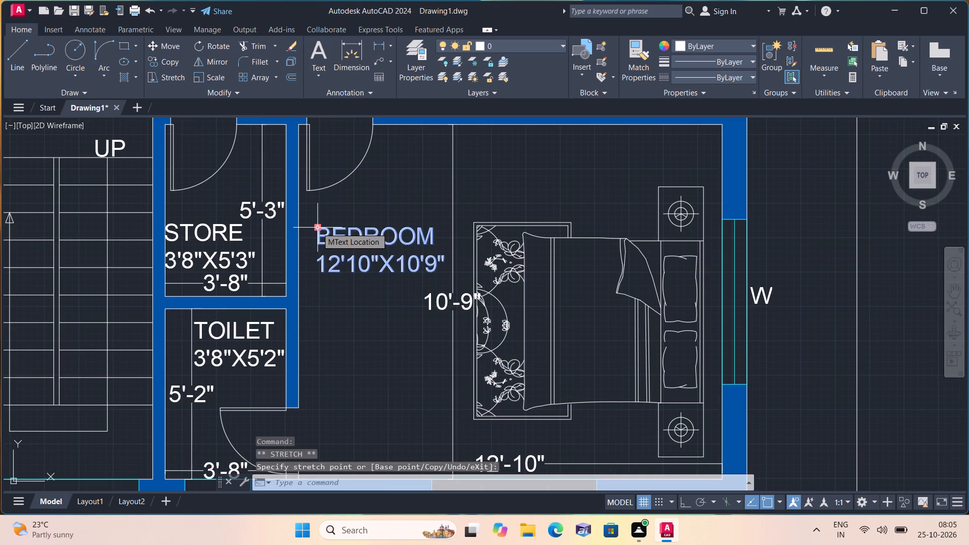
key("Escape")
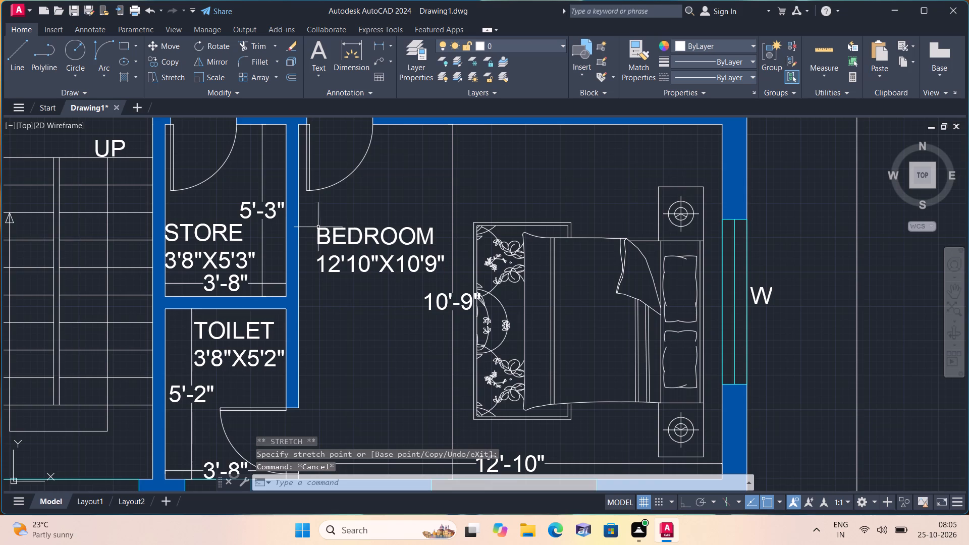
Review the whole floor plan's room labels and dimensions.
scroll(351, 225, "down", 2)
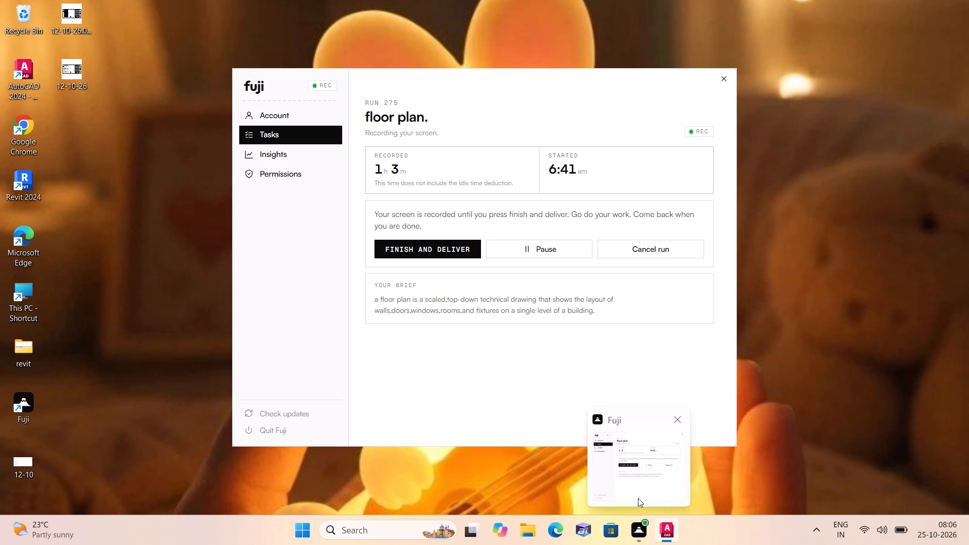
scroll(550, 402, "down", 2)
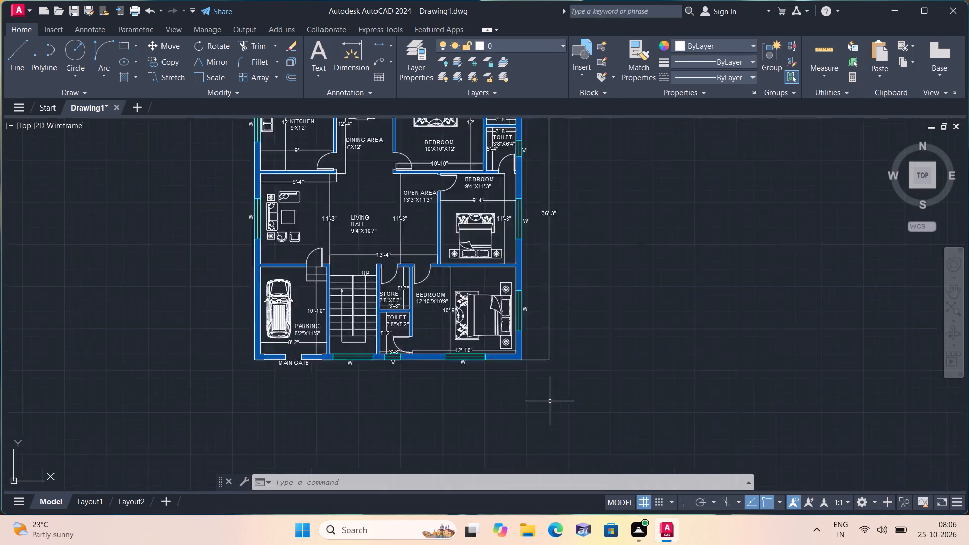
scroll(550, 401, "down", 1)
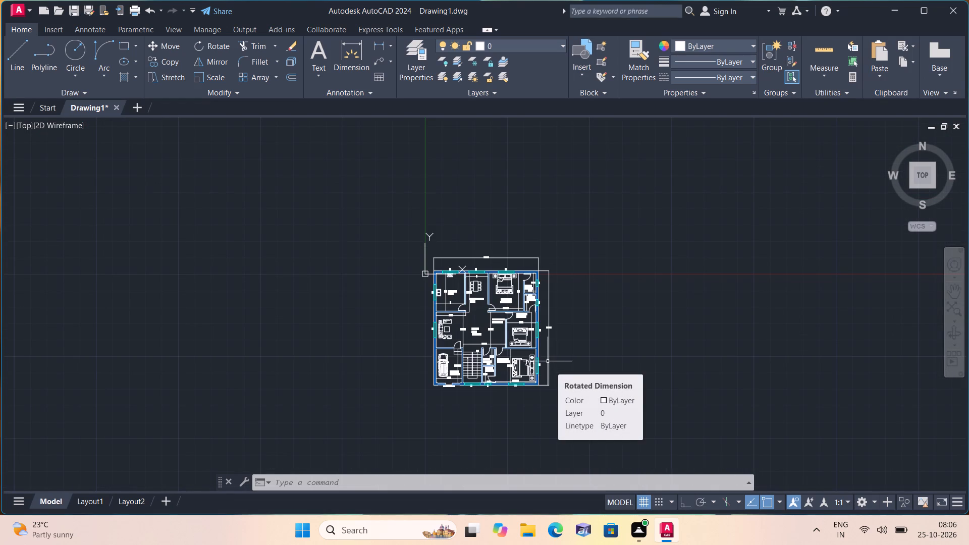
scroll(548, 361, "down", 1)
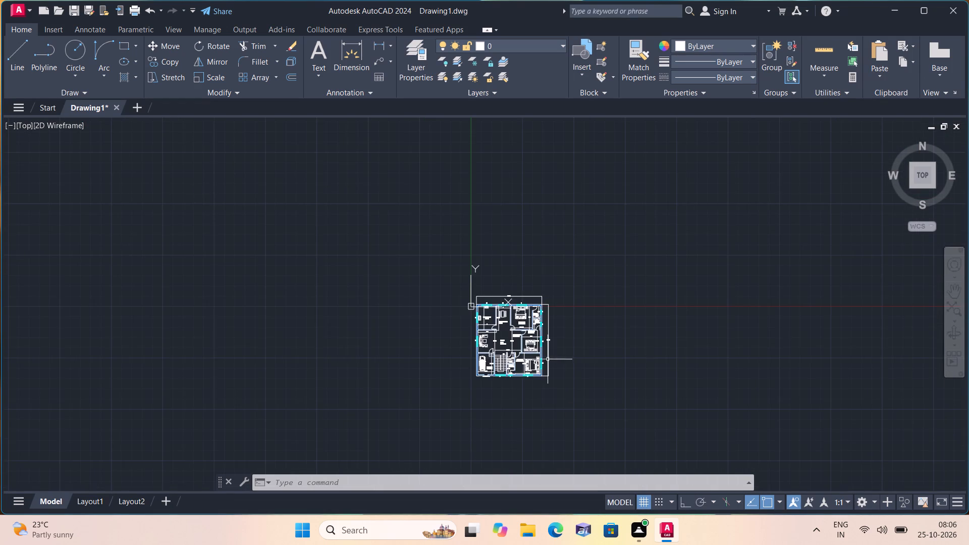
scroll(560, 346, "up", 3)
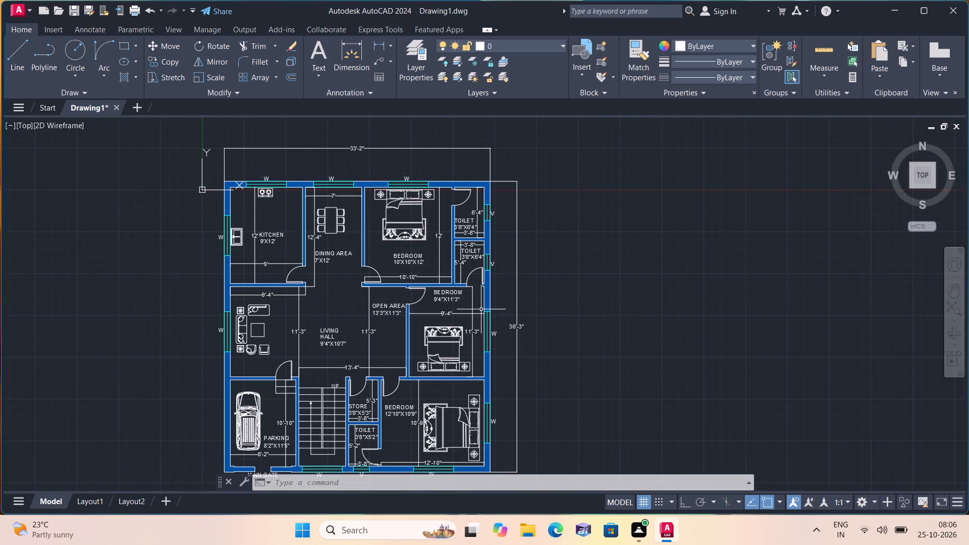
scroll(432, 248, "up", 1)
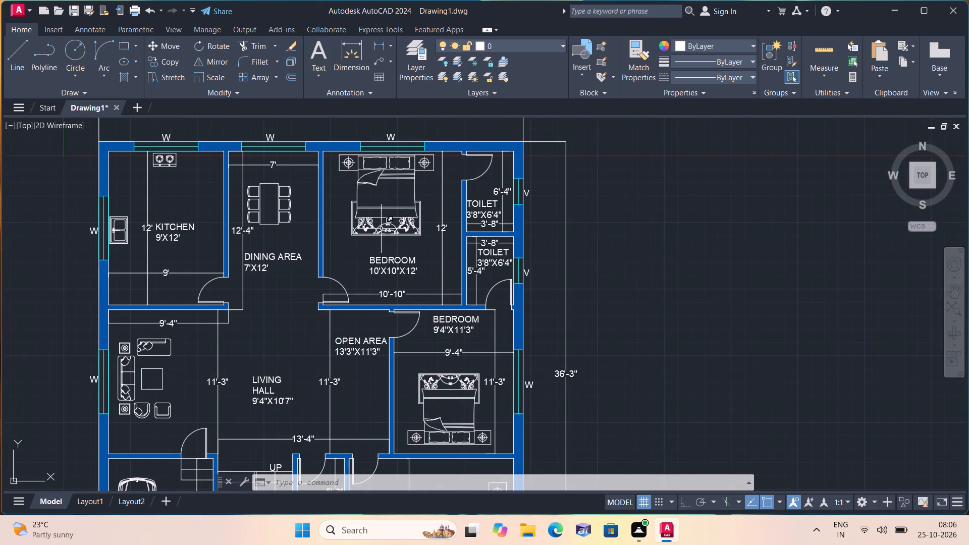
middle_click_drag(378, 231, 374, 277)
scroll(374, 277, "down", 1)
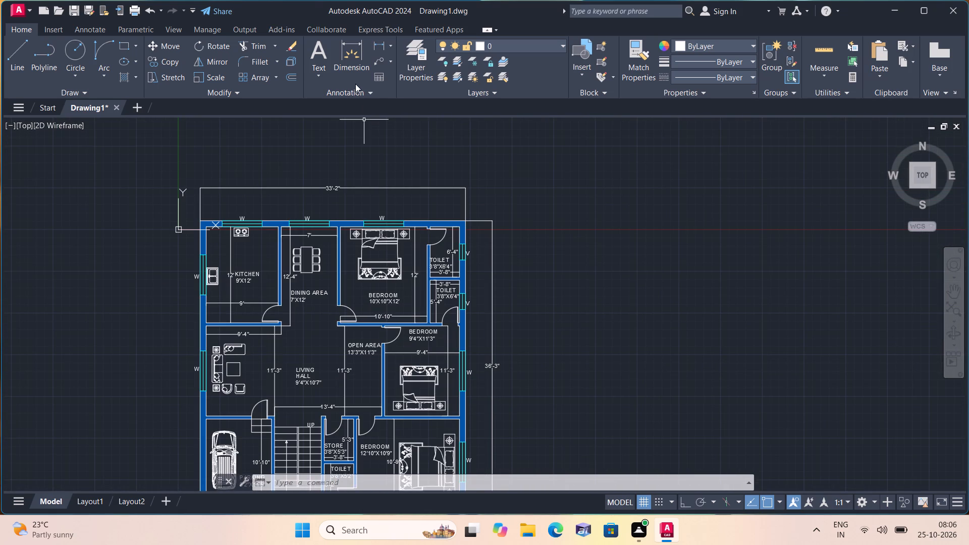
Load the ACAD_ISO02W100 ISO dash linetype from acad.lin into the drawing.
left_click(687, 79)
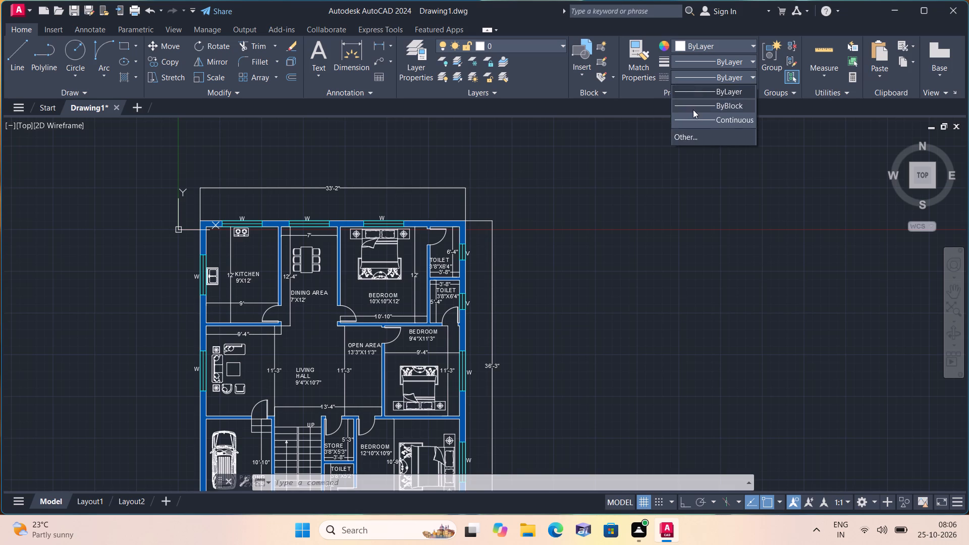
left_click(701, 132)
left_click(594, 155)
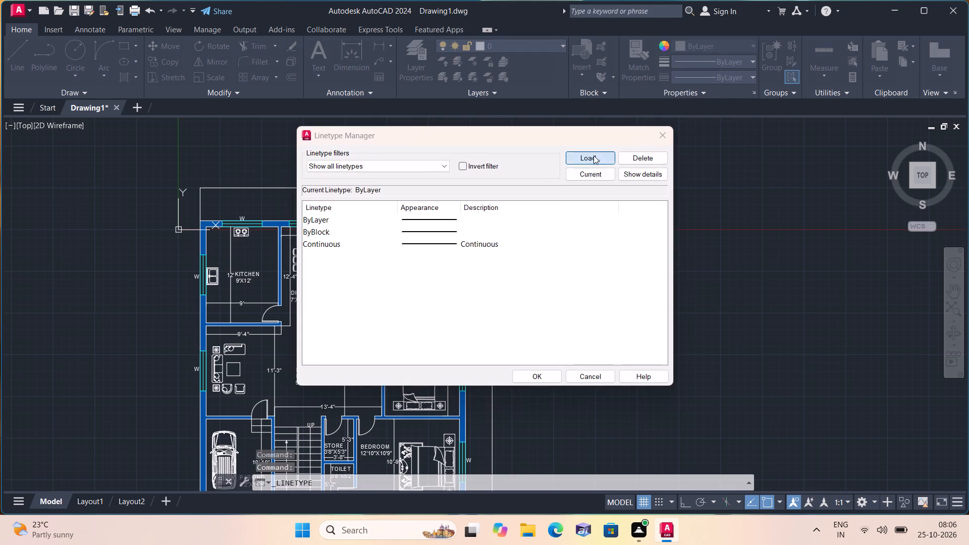
left_click(484, 238)
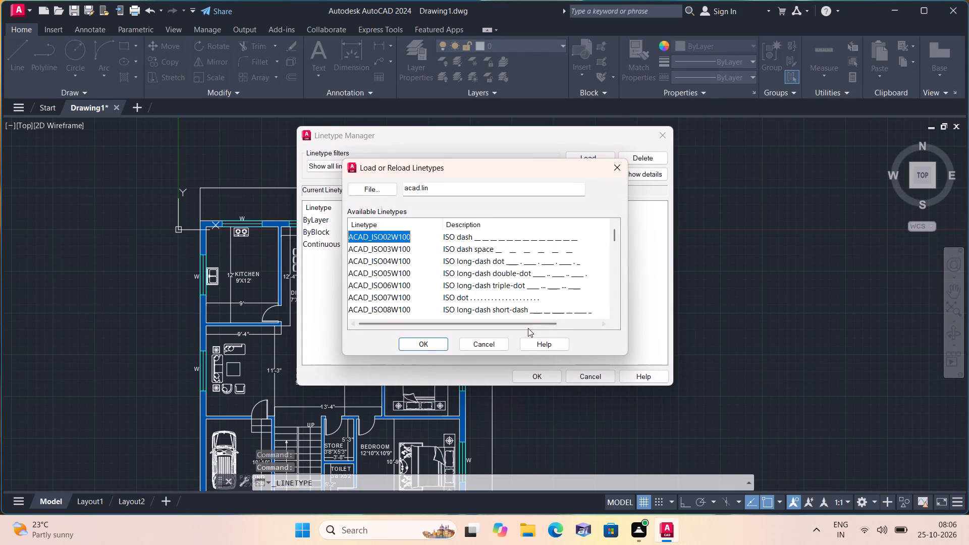
left_click(422, 346)
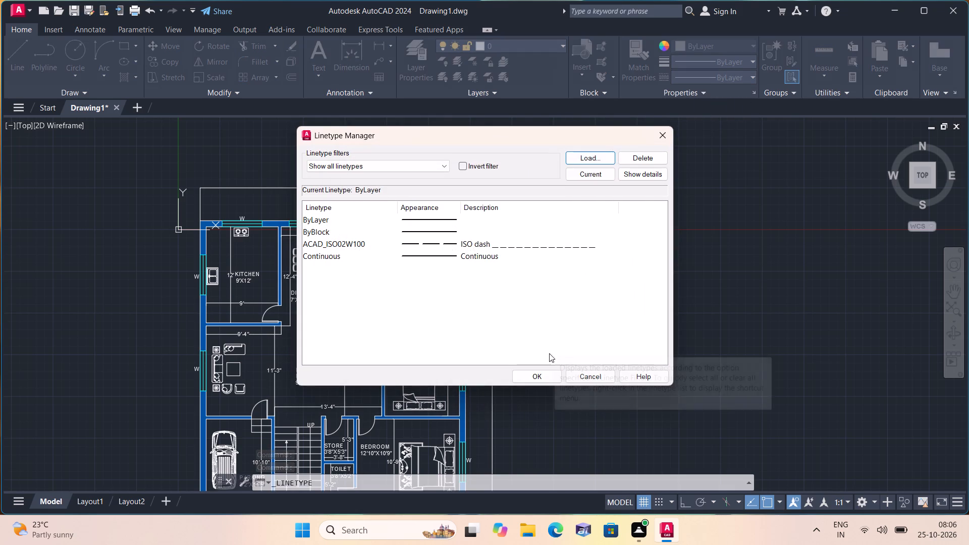
left_click(540, 373)
Turn on Ortho mode for drawing straight horizontal and vertical lines.
scroll(556, 339, "down", 1)
middle_click_drag(555, 339, 524, 320)
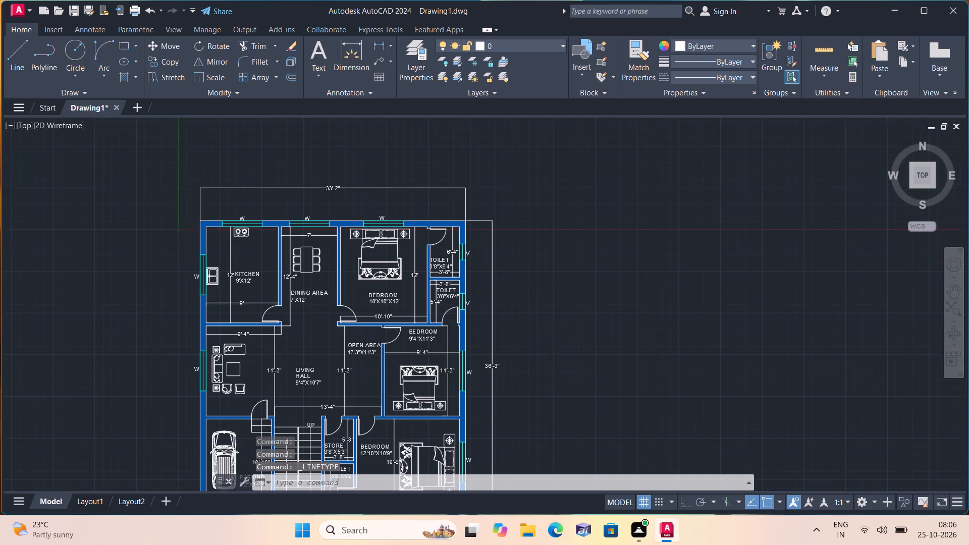
middle_click_drag(524, 320, 482, 298)
key("l")
key("space")
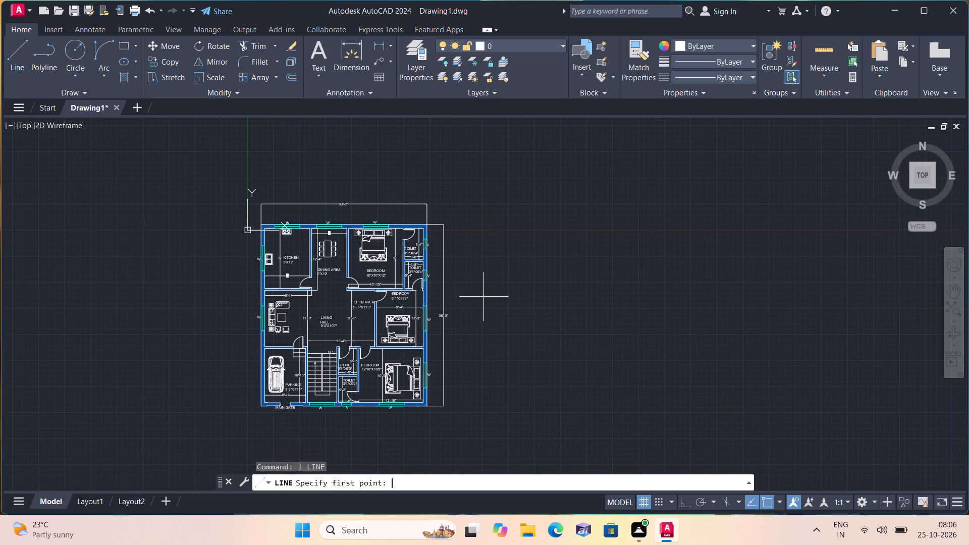
key("F8")
left_click(495, 290)
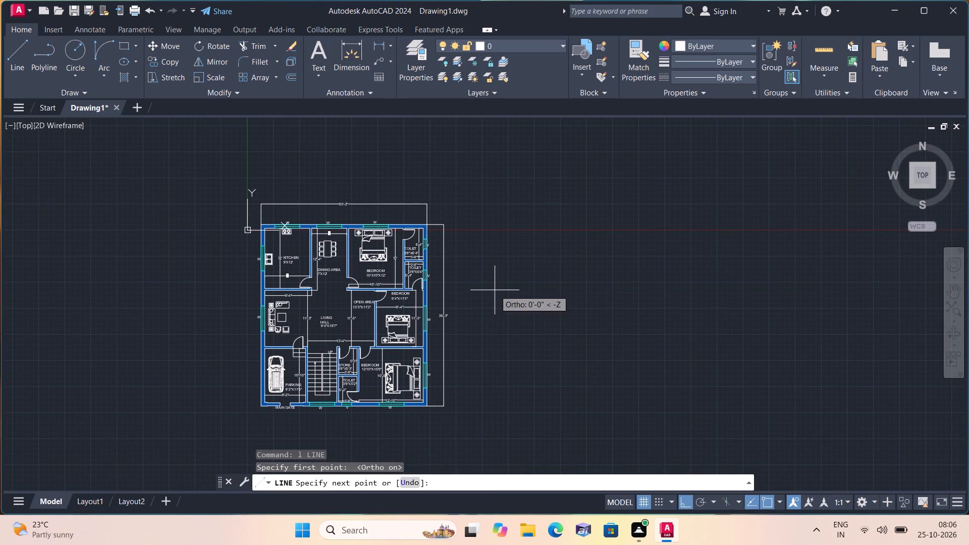
key("Escape")
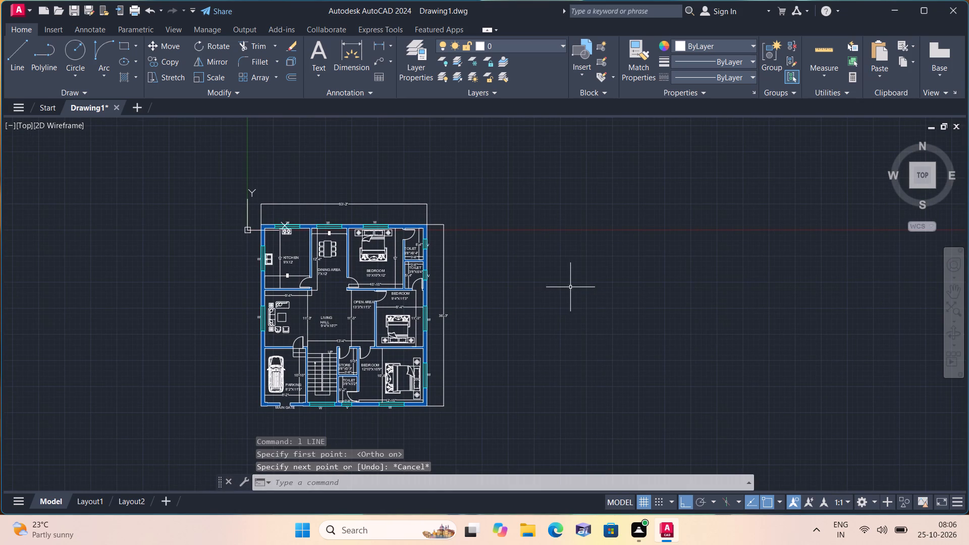
With ACAD_ISO02W100 as the current linetype, draw a 6' horizontal line to the right of the plan and a 1' line down from its end.
left_click(717, 78)
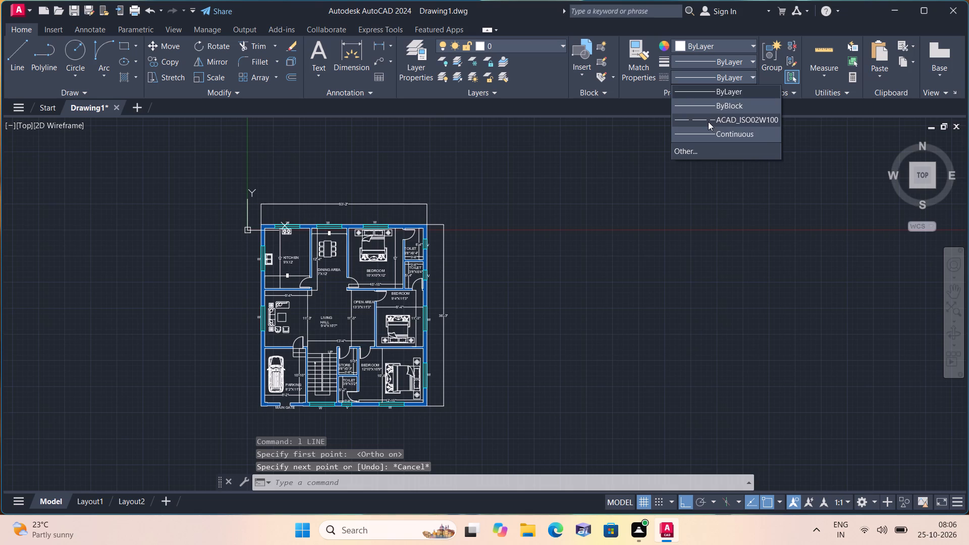
left_click(707, 121)
key("l")
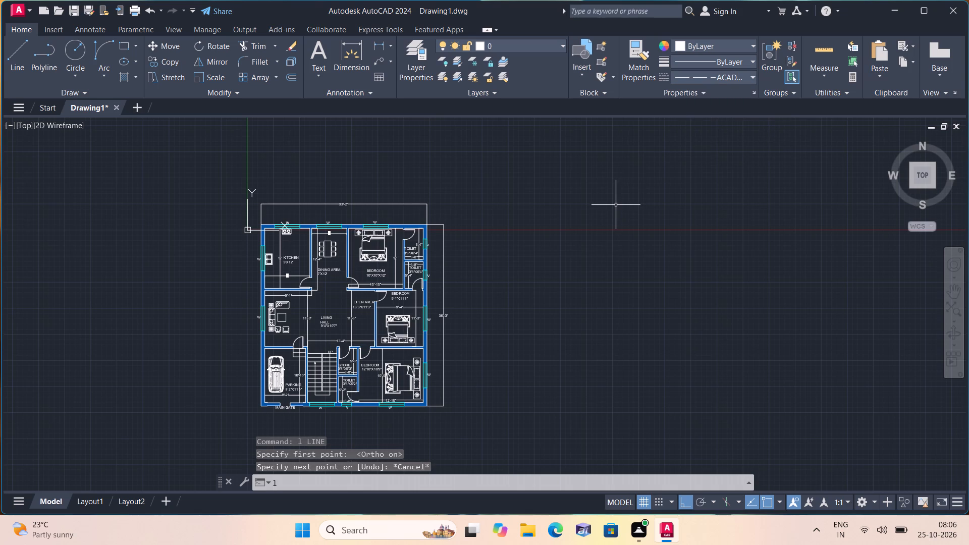
key("space")
left_click(545, 270)
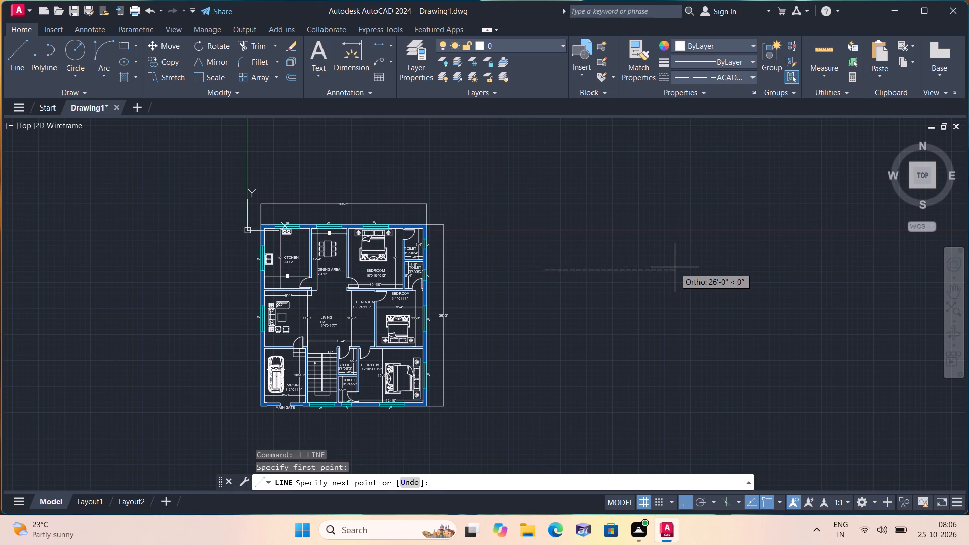
key("6")
key("apostrophe")
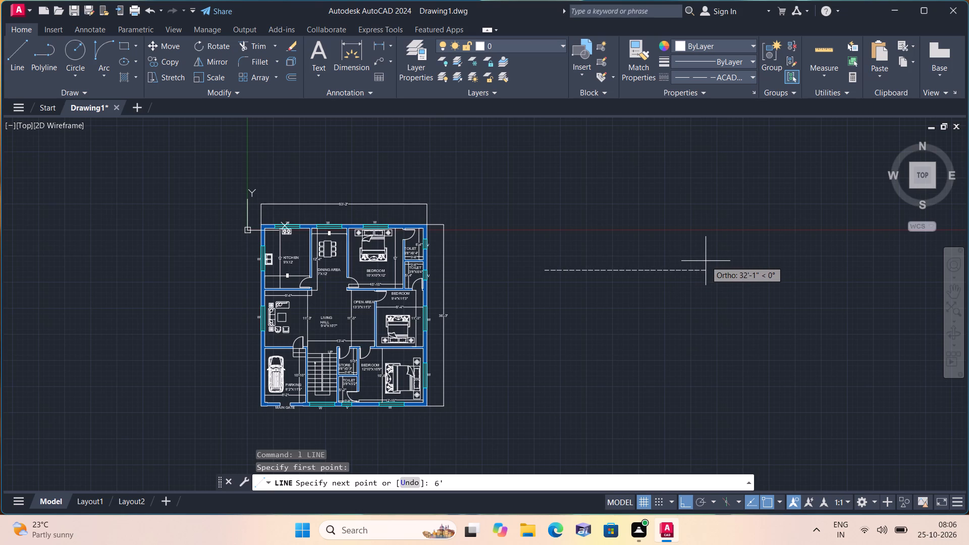
key("space")
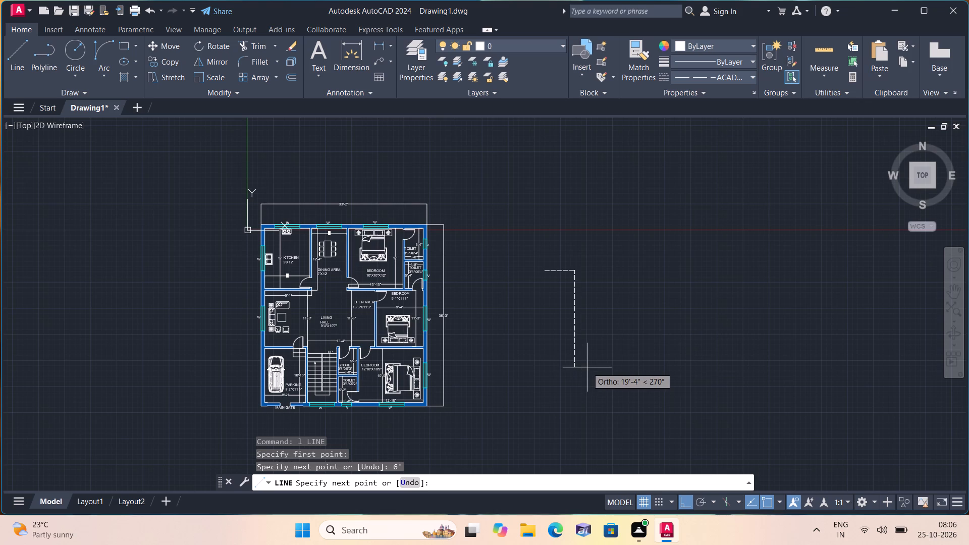
type("1'")
key("space")
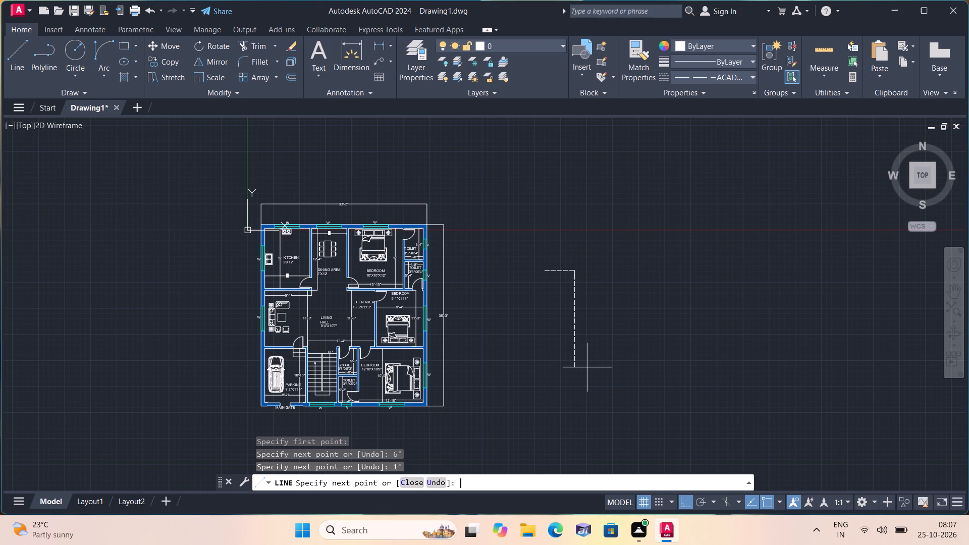
key("Escape")
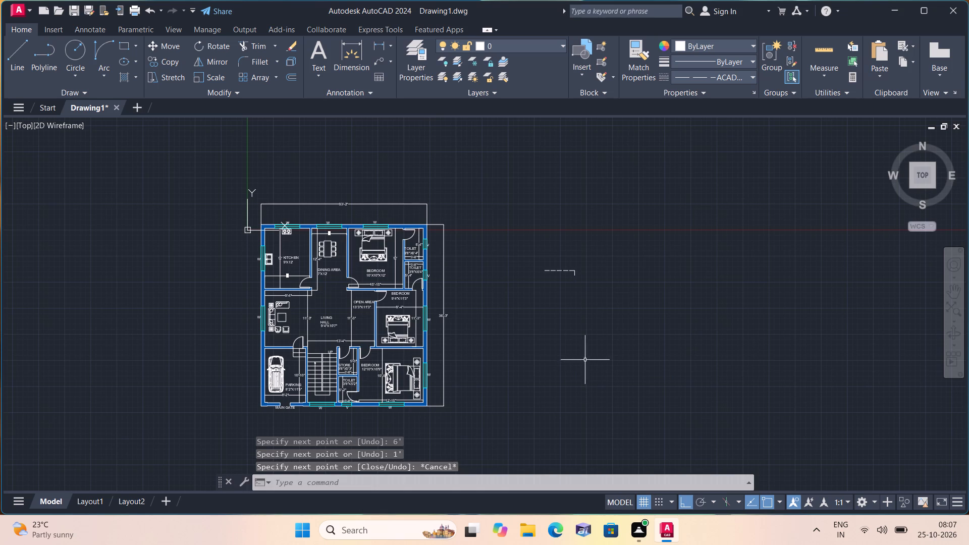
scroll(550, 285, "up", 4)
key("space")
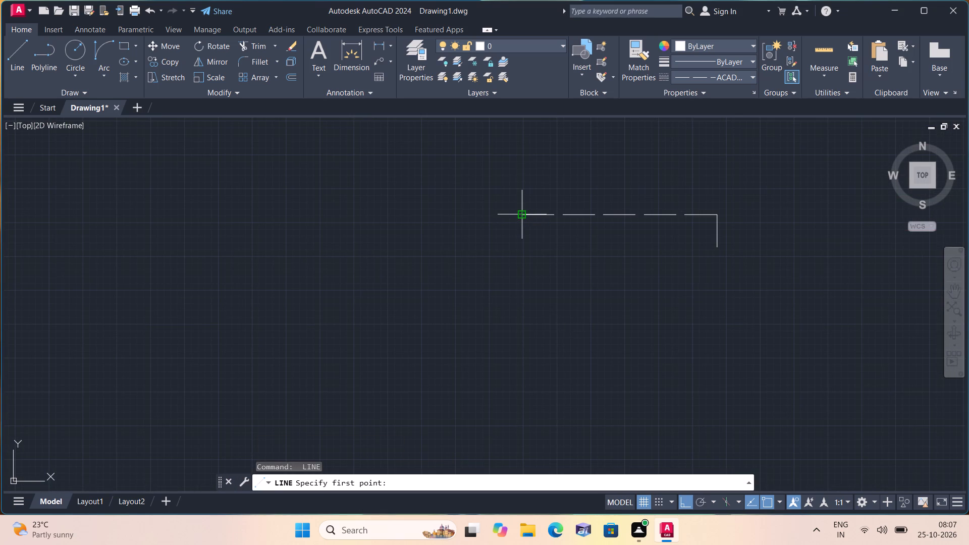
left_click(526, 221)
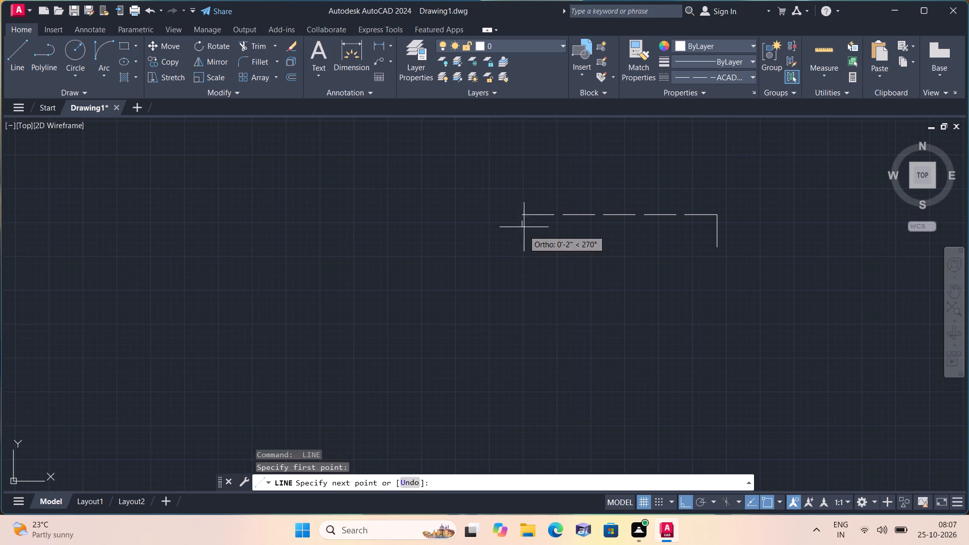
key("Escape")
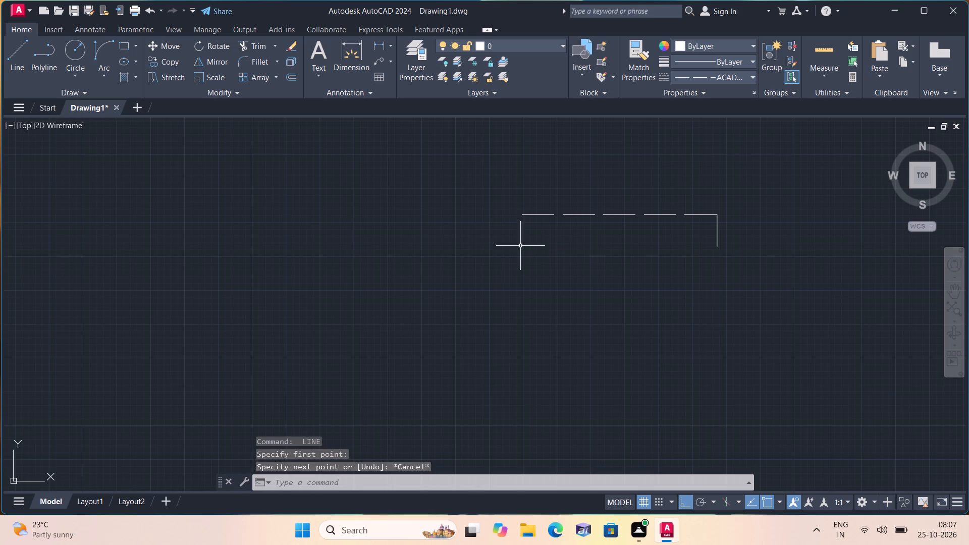
Draw a 1' line straight down from the left end of the 6' horizontal dashed line.
key("space")
left_click(520, 213)
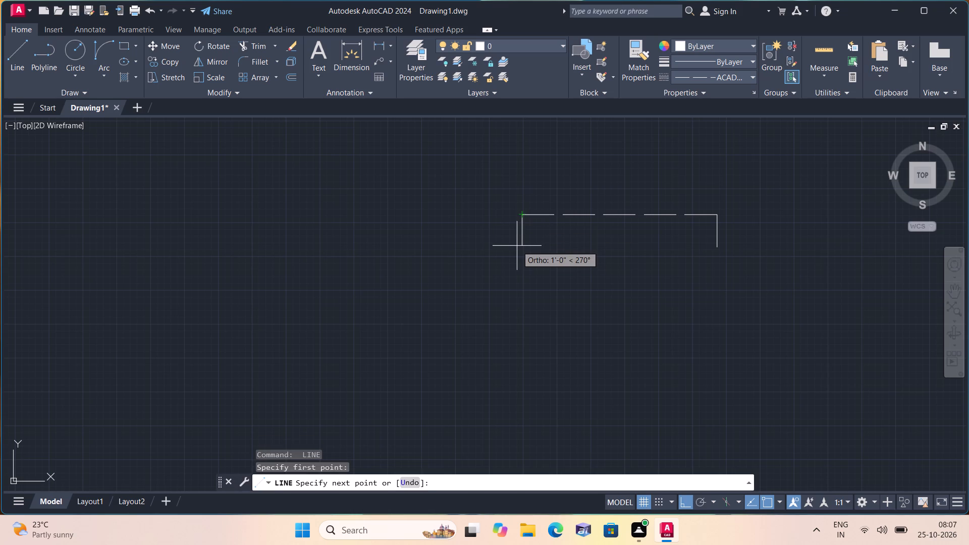
type("1'")
key("space")
key("Escape")
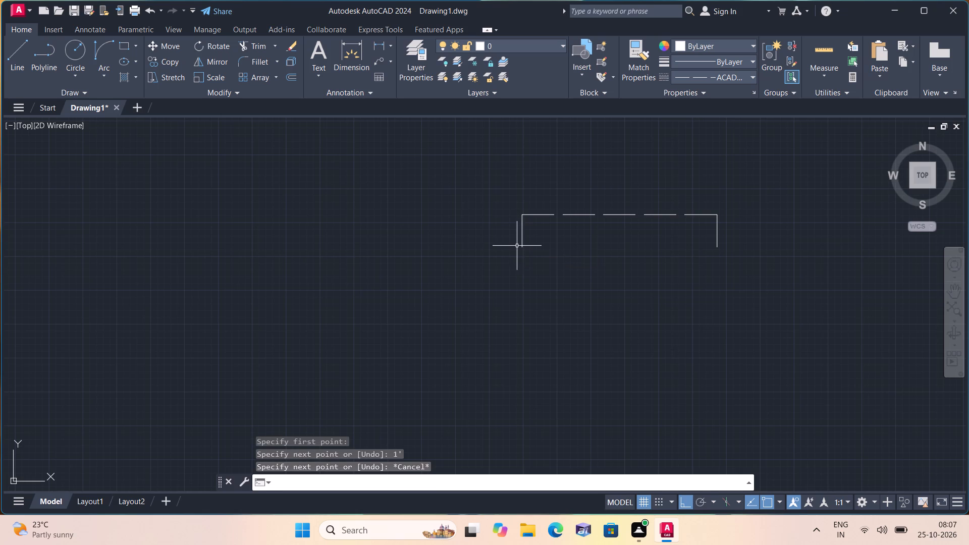
Below the 6' dashed bracket, draw a 3' horizontal dashed line and a 1' line down from its right end.
scroll(528, 268, "down", 1)
key("space")
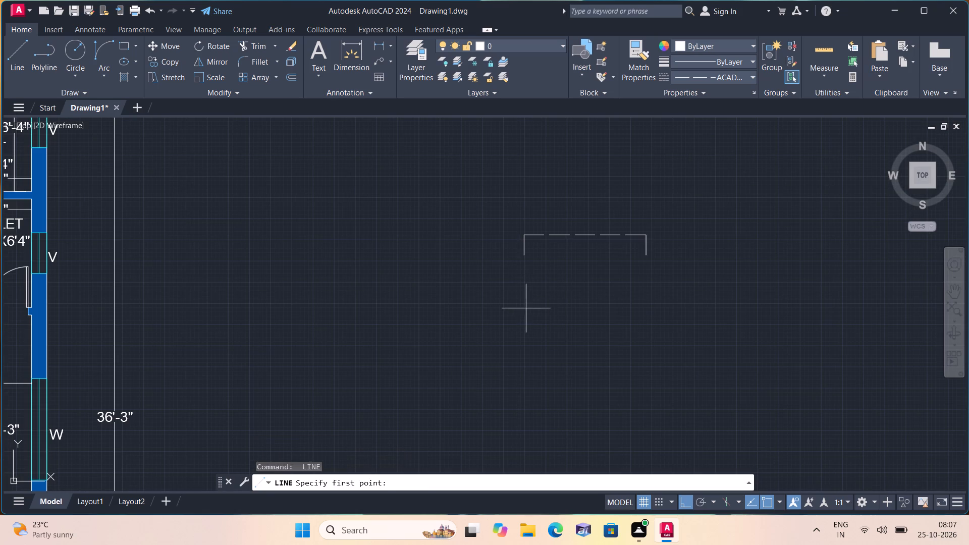
left_click(546, 336)
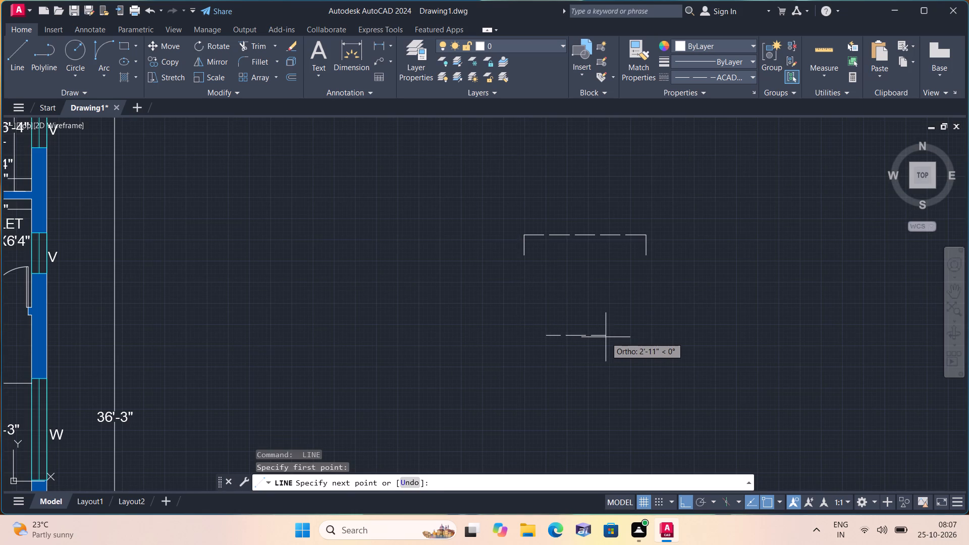
type("3'")
key("space")
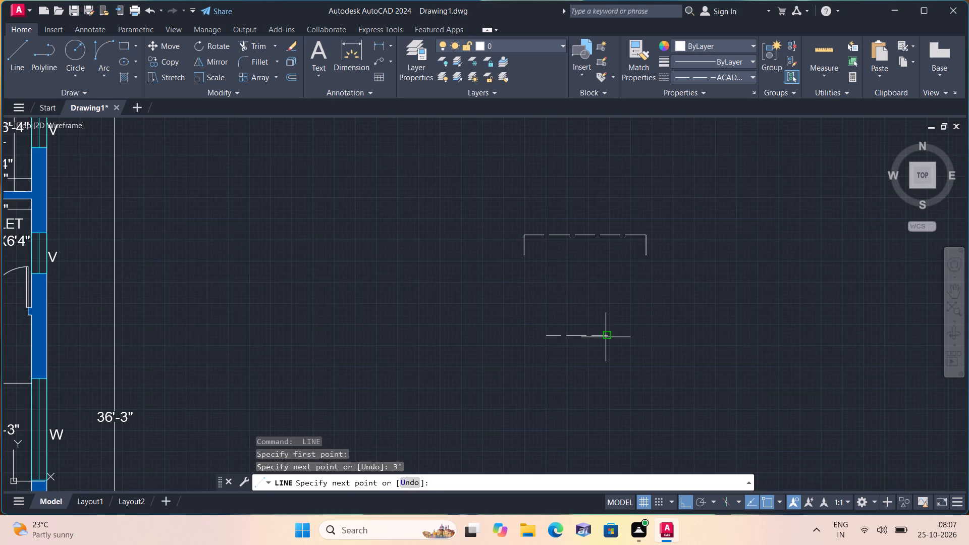
type("1'")
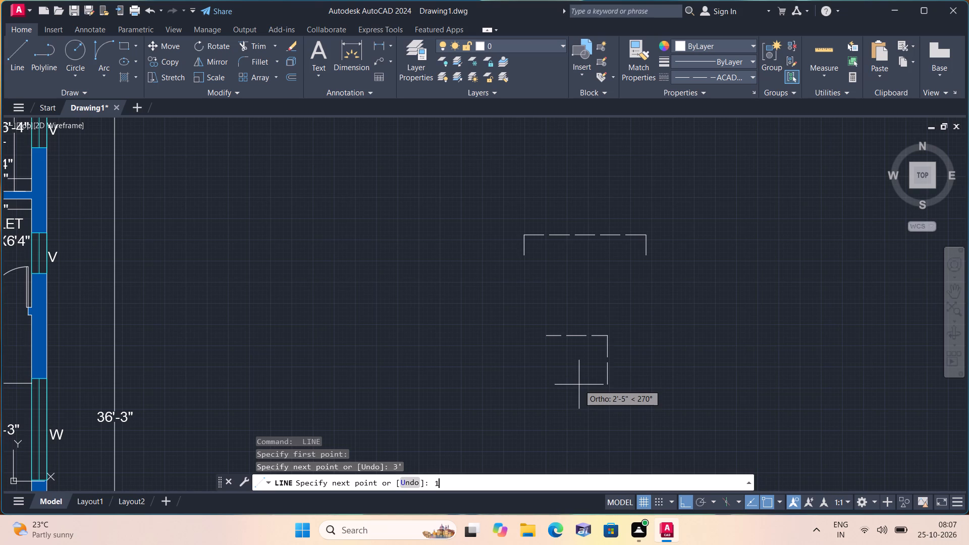
key("space")
key("space")
Draw a 1' line straight down from the left end of the 3' horizontal dashed line.
scroll(553, 349, "up", 1)
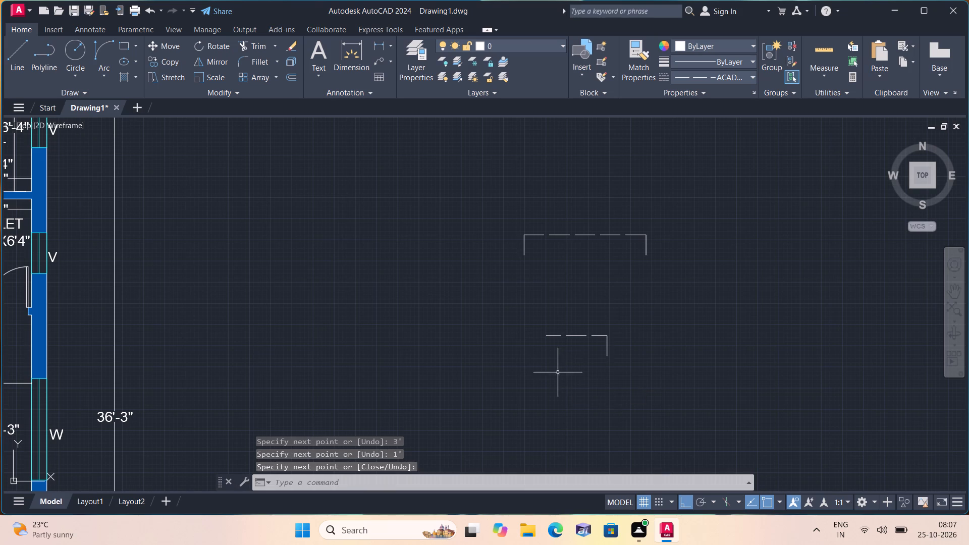
key("space")
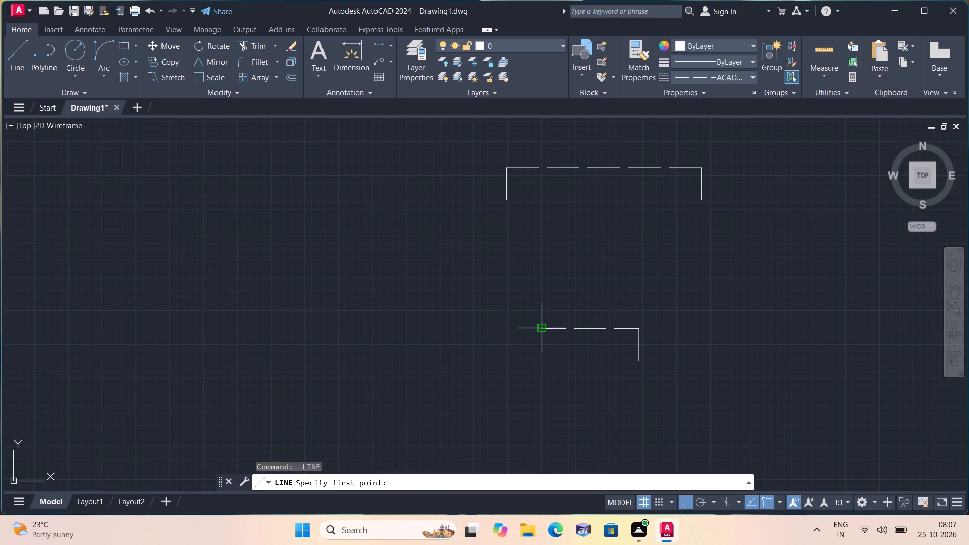
left_click(543, 331)
left_click(545, 334)
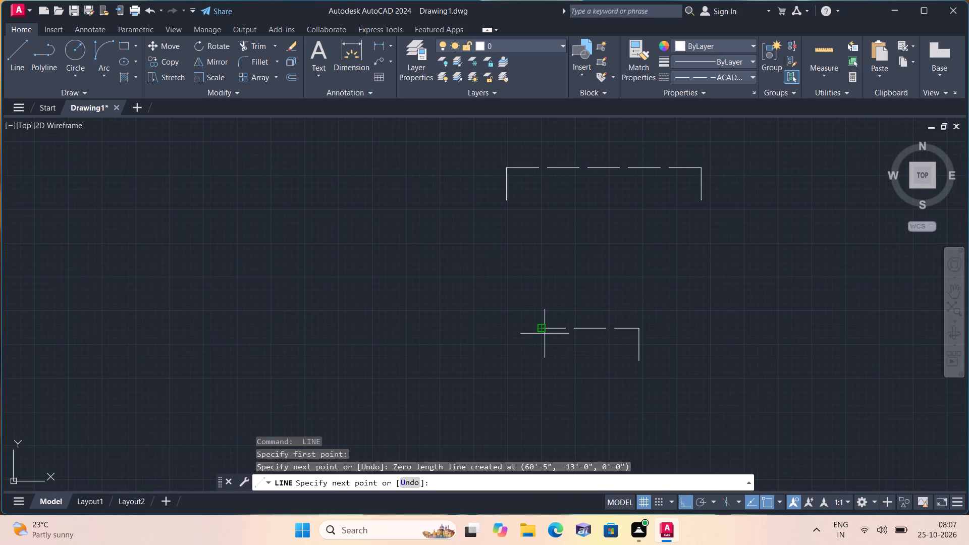
type("1'")
key("space")
key("Escape")
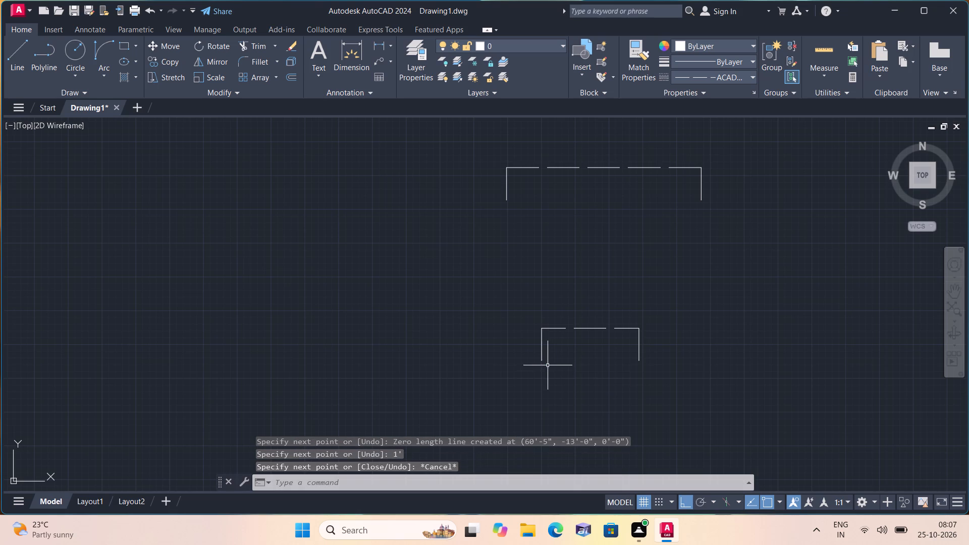
To the right of the two brackets, draw a 6' vertical dashed line downward and a 1' line left from its lower end.
scroll(574, 354, "down", 1)
scroll(701, 355, "down", 1)
middle_click_drag(669, 356, 579, 359)
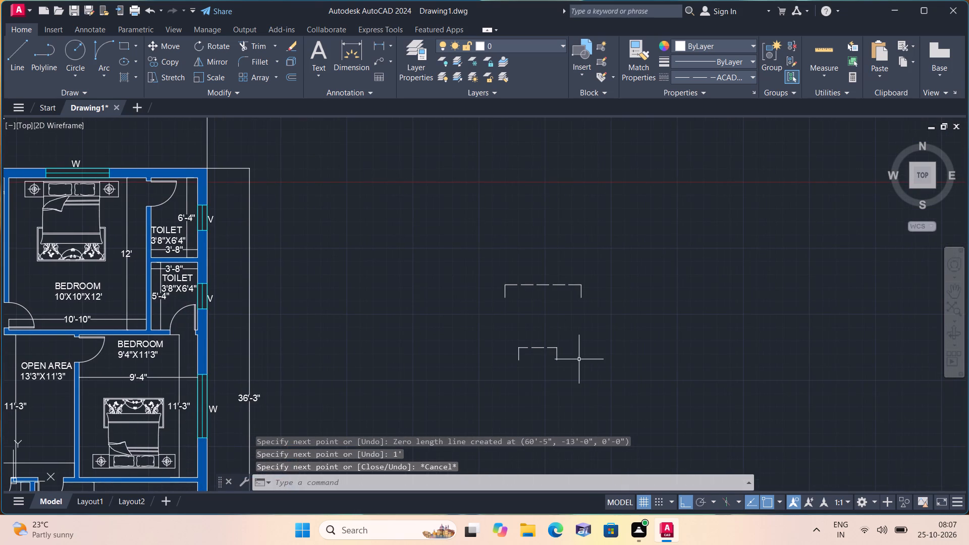
key("l")
key("space")
left_click(689, 315)
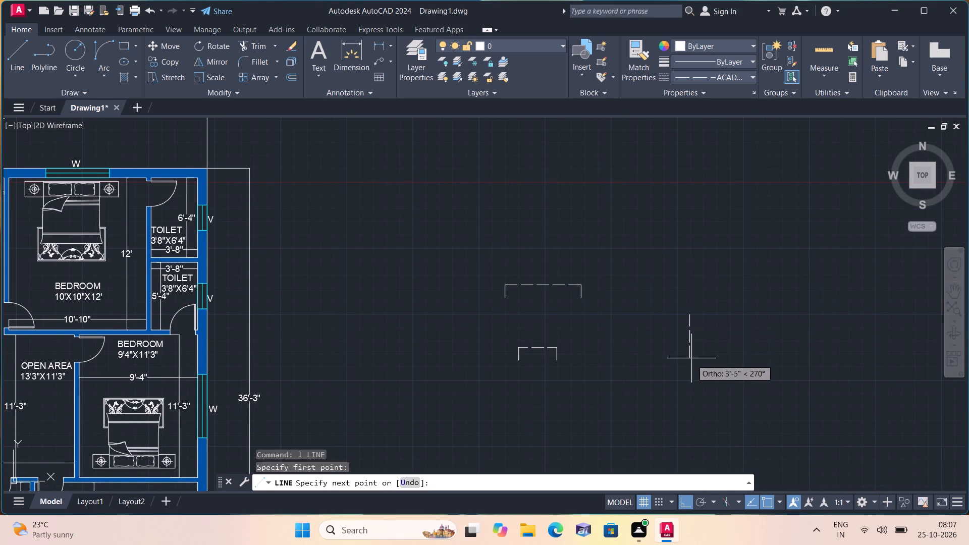
type("6'")
key("space")
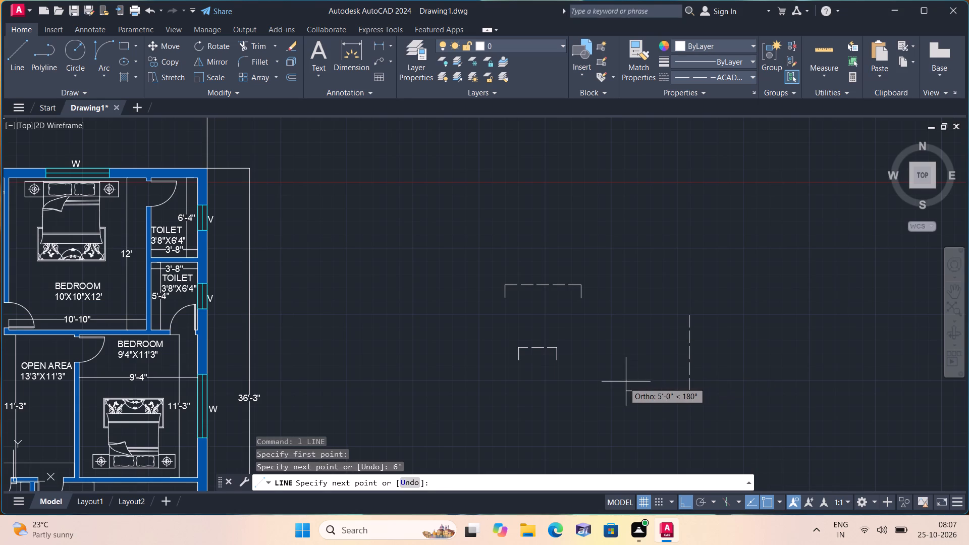
type("1'")
key("space")
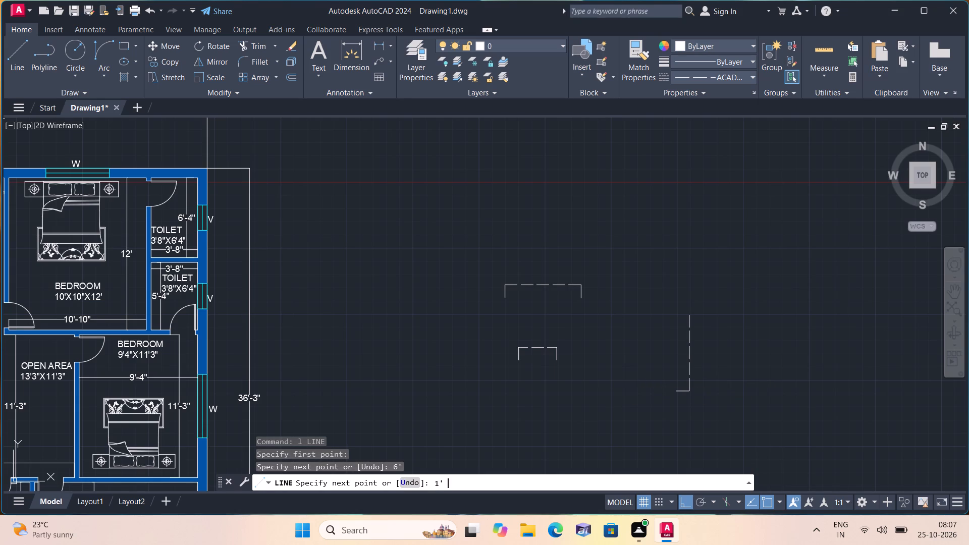
key("space")
Draw a 1' line to the left from the upper end of the 6' vertical dashed line.
key("space")
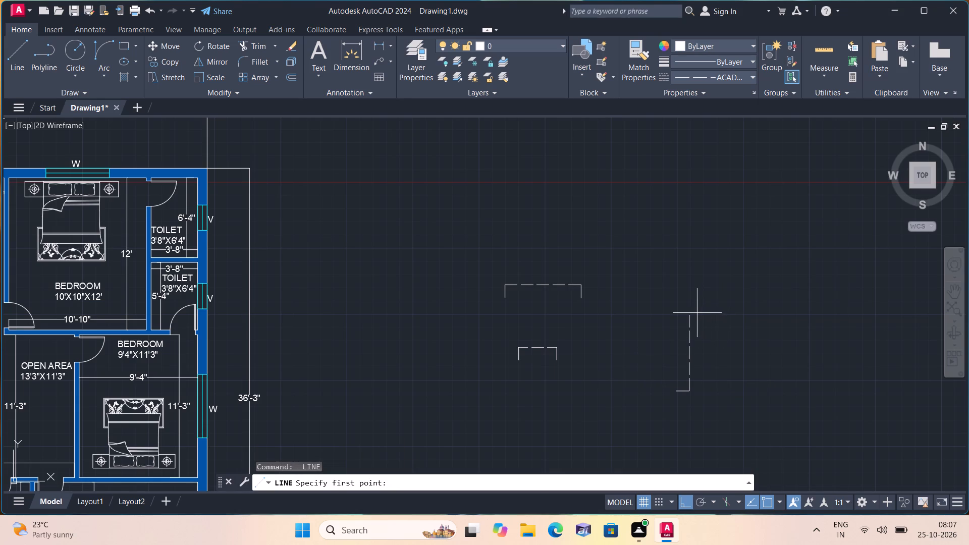
left_click(690, 313)
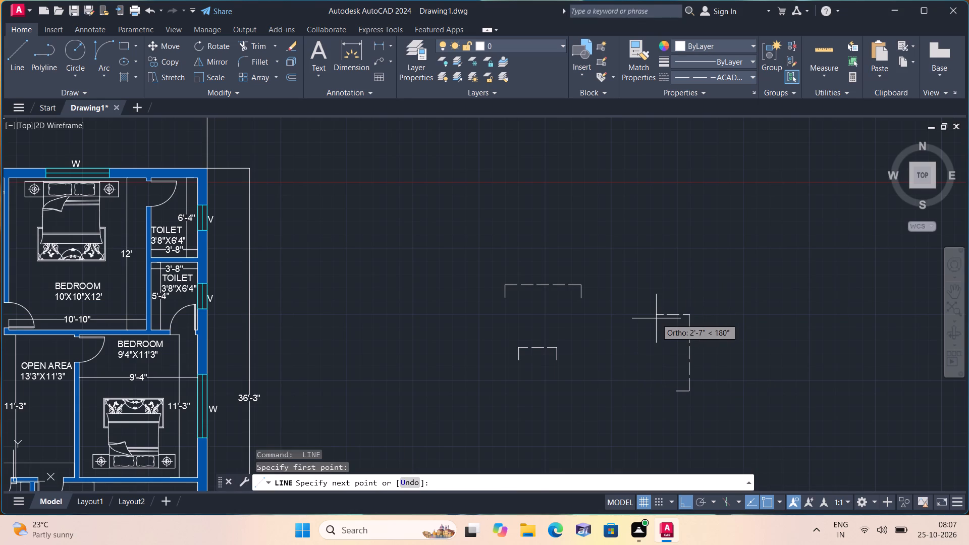
type("1'")
key("space")
key("space")
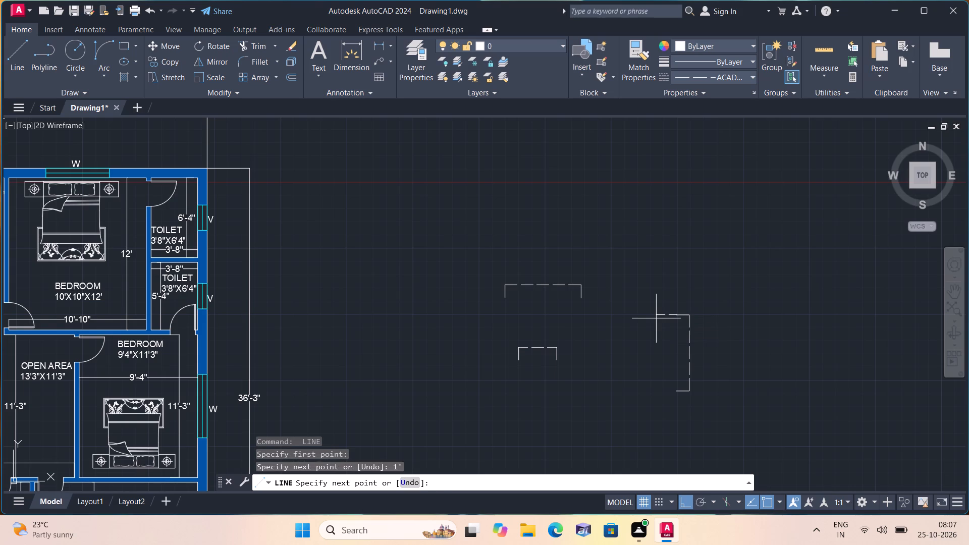
To the right of the 6' vertical bracket, draw a 3' vertical dashed line downward and a 1' line left from its lower end.
scroll(644, 368, "down", 1)
key("space")
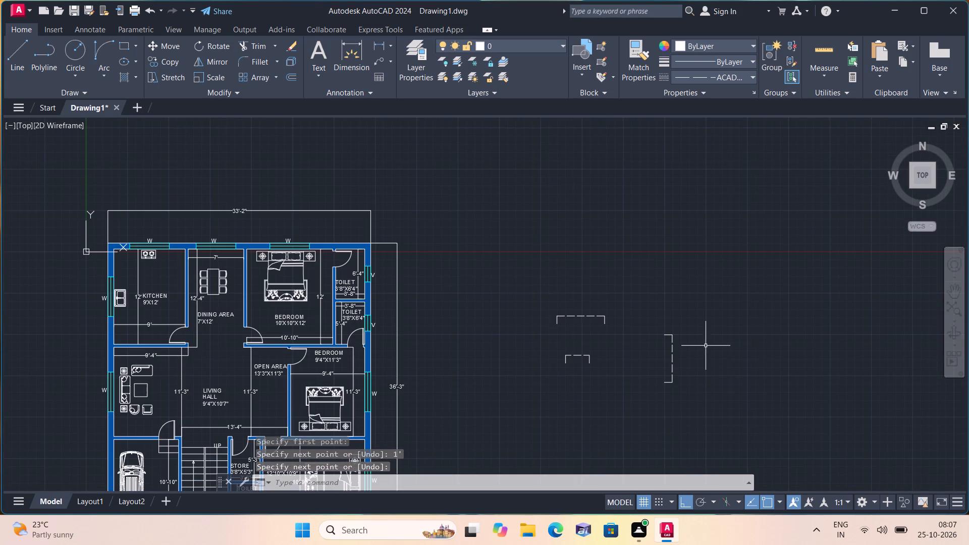
left_click(737, 319)
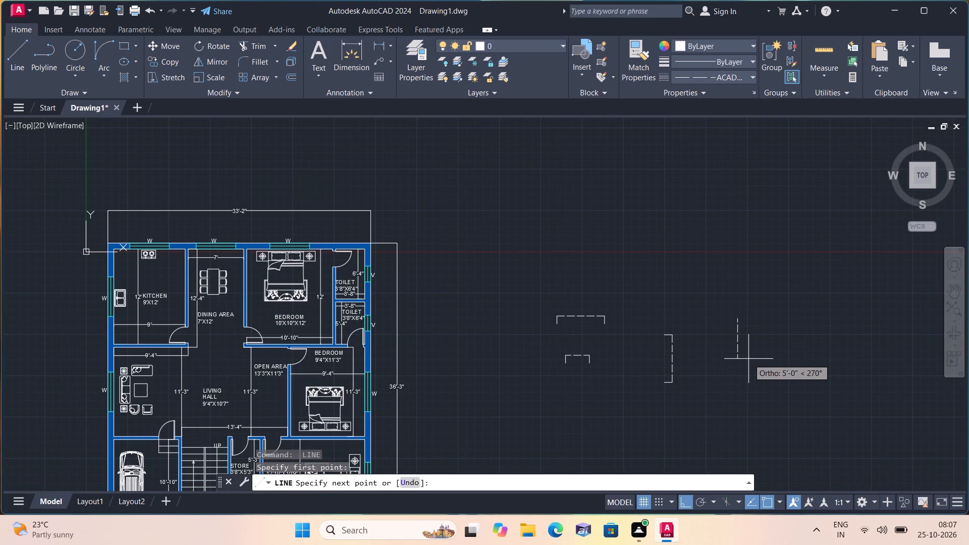
type("3'")
key("space")
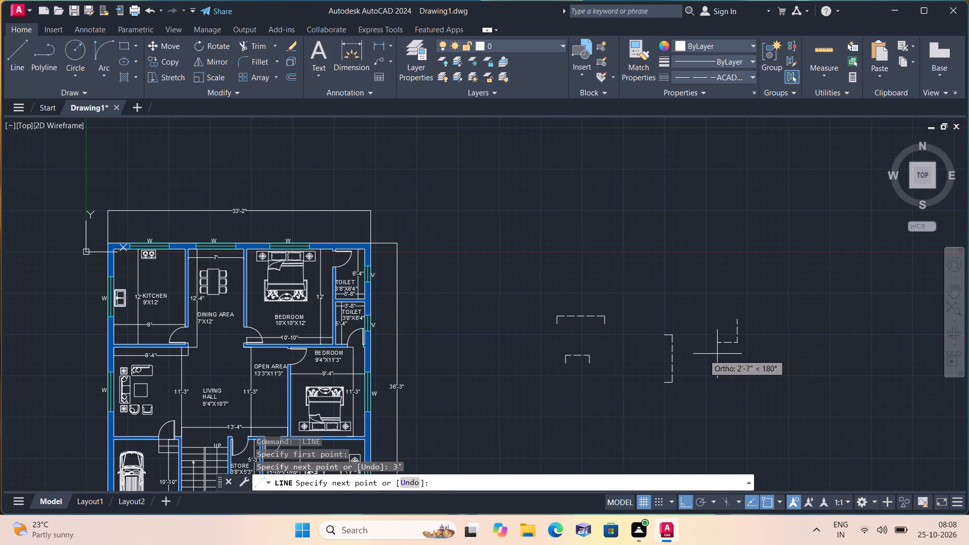
key("1")
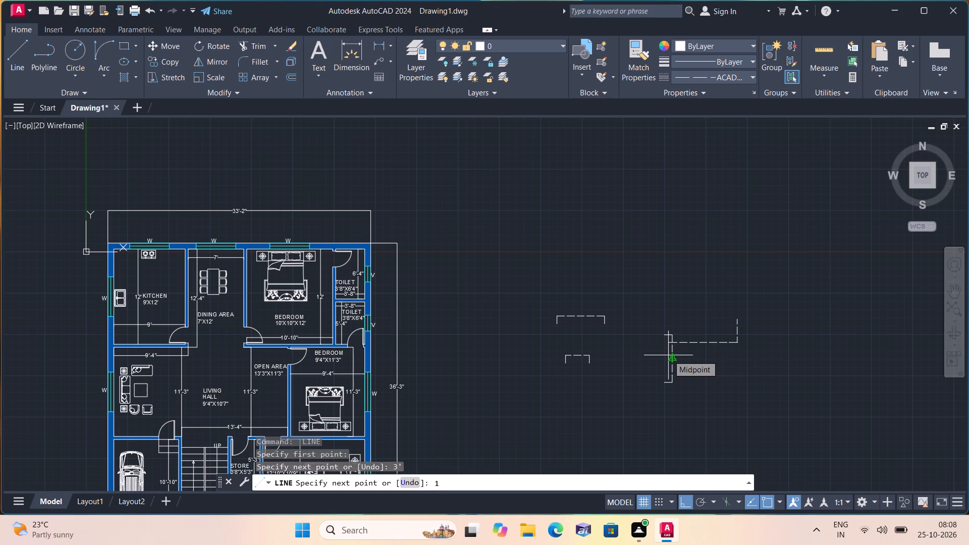
type("'")
key("space")
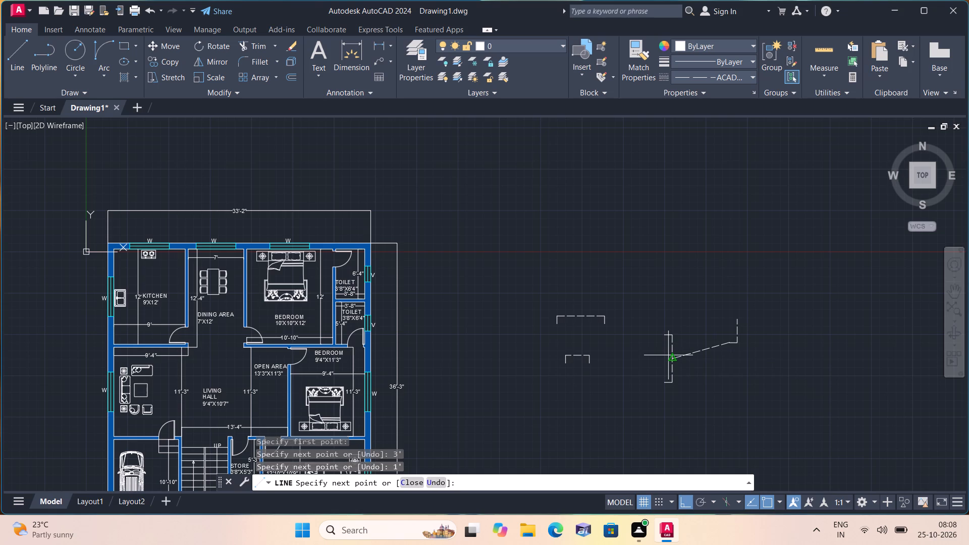
key("space")
Draw a 1' line to the left from the upper end of the 3' vertical dashed line.
scroll(728, 329, "up", 1)
key("space")
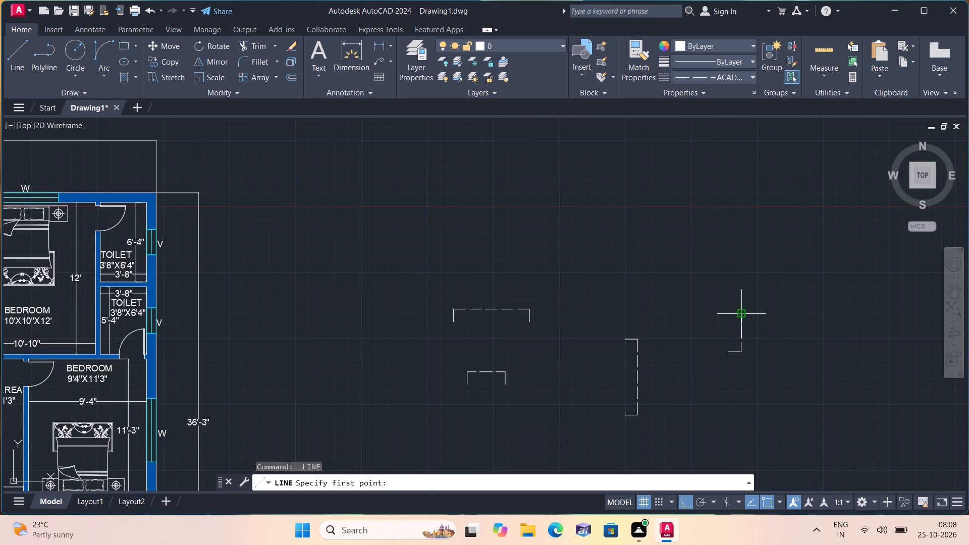
left_click(741, 311)
type("1'")
key("space")
key("Escape")
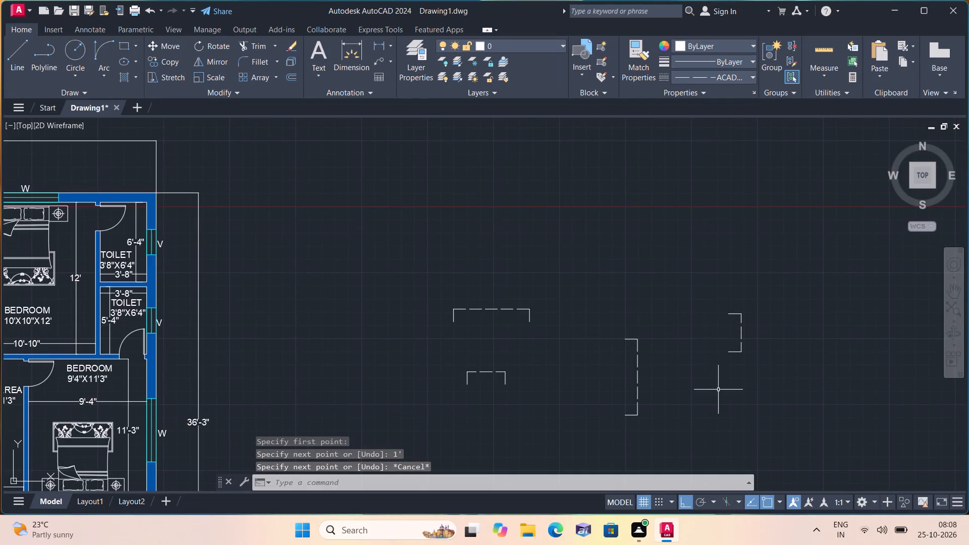
Turn off Ortho mode.
scroll(685, 462, "down", 1)
left_click(684, 500)
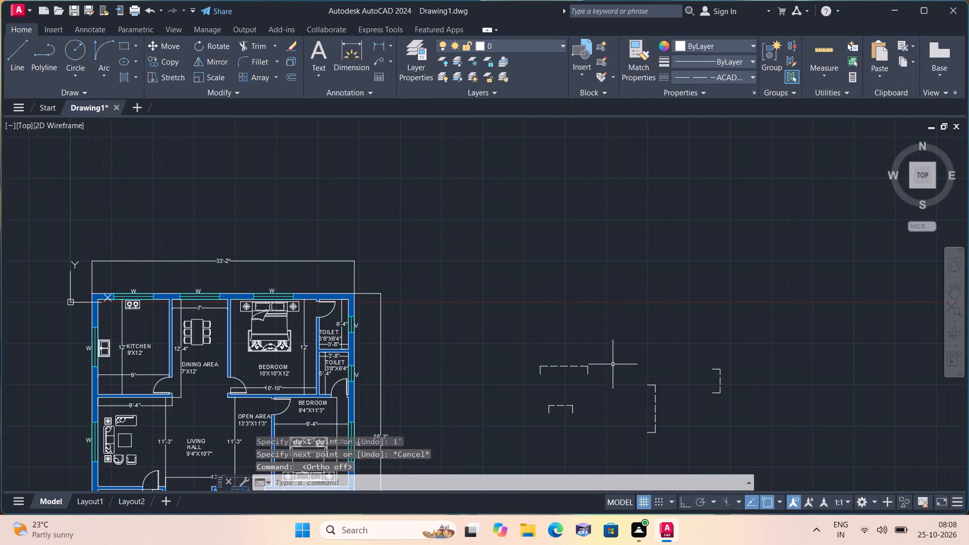
Copy the 6' horizontal dashed bracket by its lower right end onto the outer wall face, roughly centred over the kitchen's upper window.
scroll(597, 332, "down", 1)
scroll(564, 357, "up", 1)
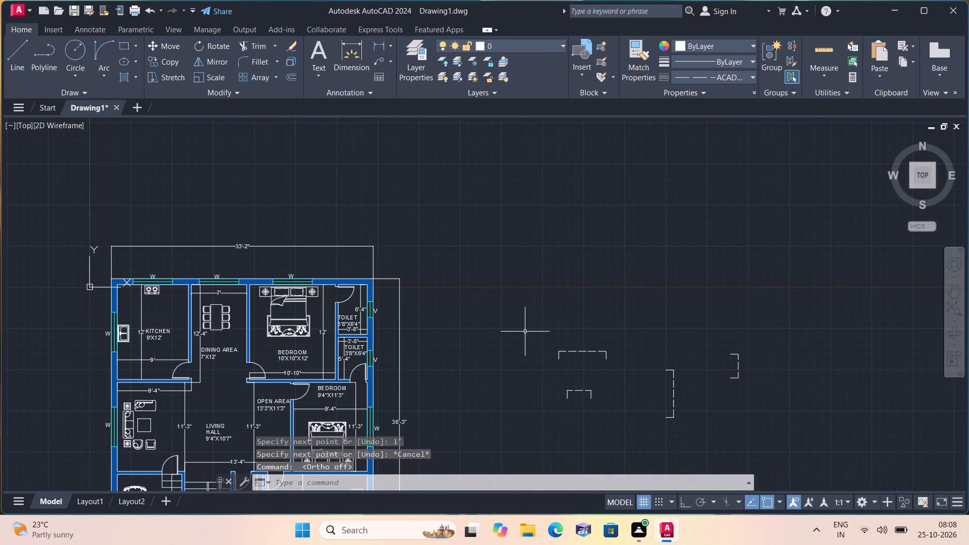
scroll(524, 332, "up", 1)
left_click_drag(523, 321, 535, 331)
left_click(699, 393)
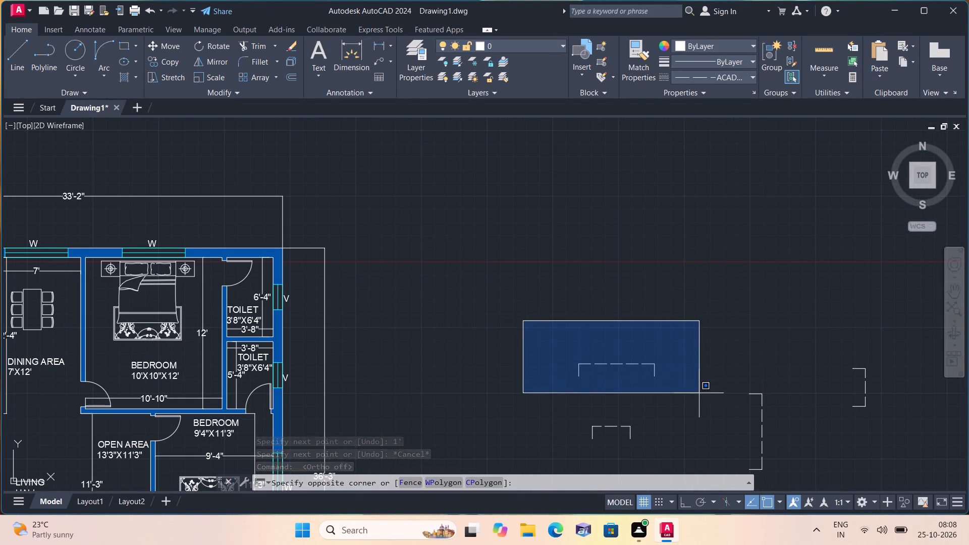
left_click(164, 61)
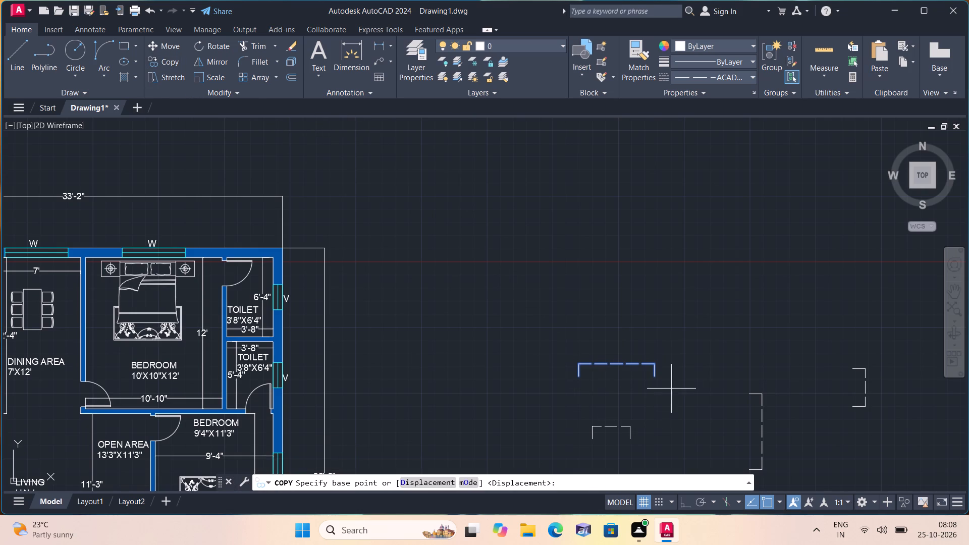
left_click(658, 376)
scroll(542, 300, "down", 1)
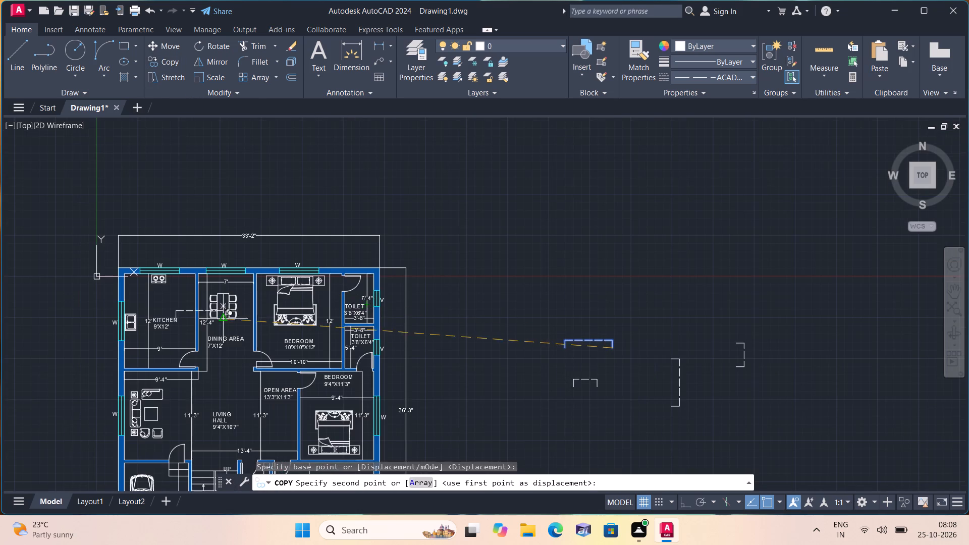
scroll(179, 280, "up", 4)
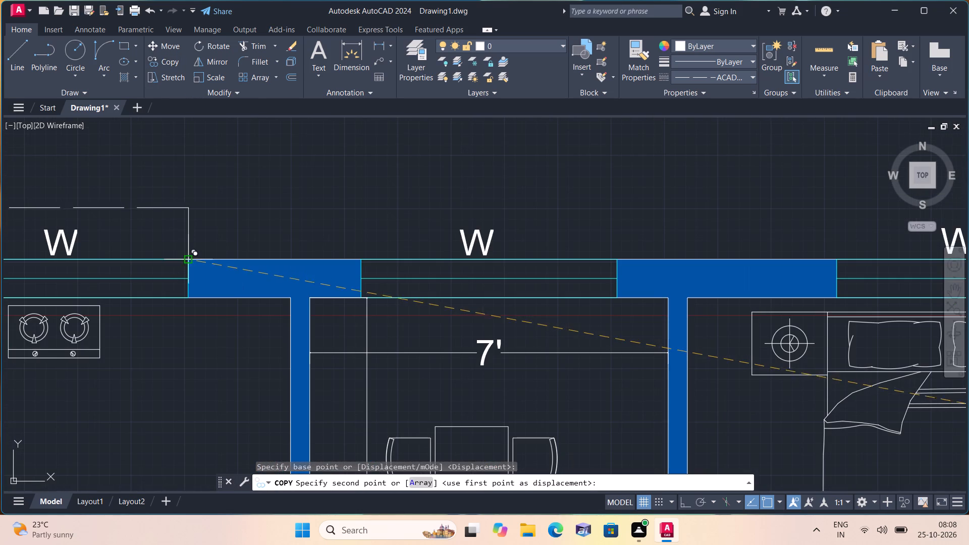
middle_click_drag(213, 259, 374, 257)
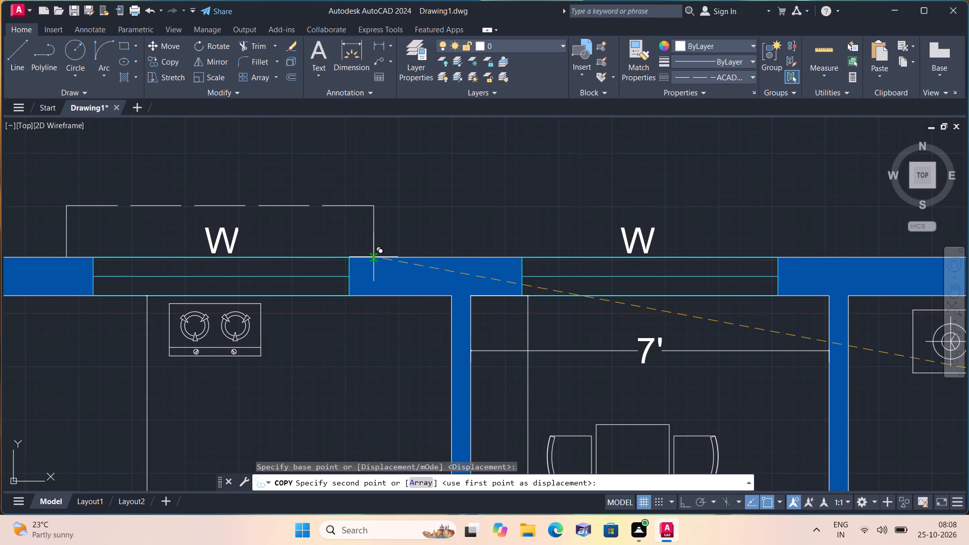
left_click(375, 255)
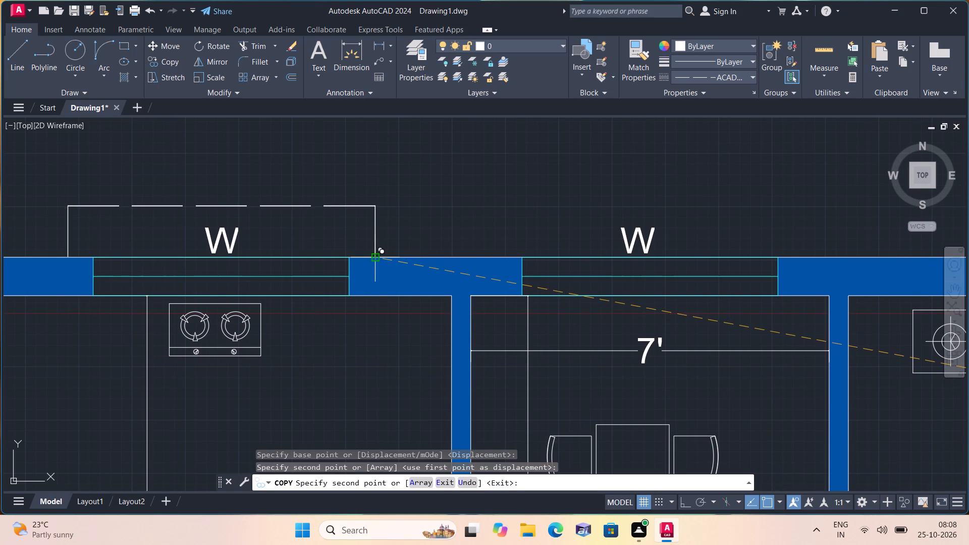
Place two more copies of the 6' horizontal bracket over the upper-wall windows of the dining area and the 10'X10"X12' bedroom.
scroll(394, 229, "down", 3)
scroll(506, 239, "up", 2)
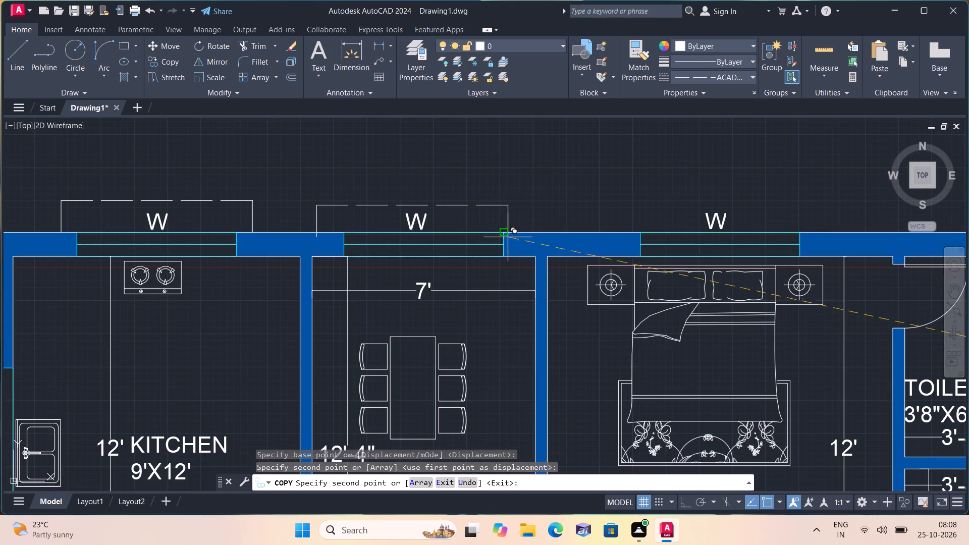
left_click(515, 235)
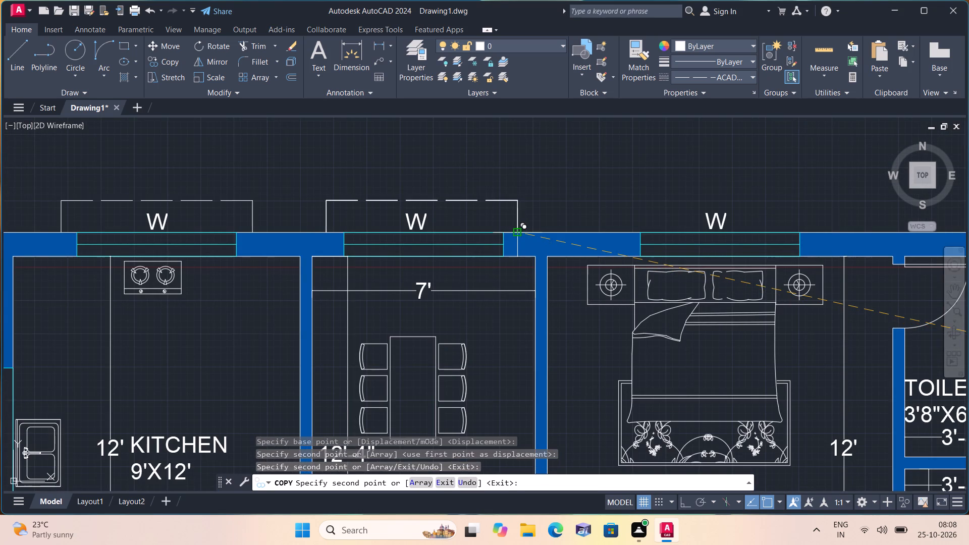
middle_click_drag(530, 219, 301, 264)
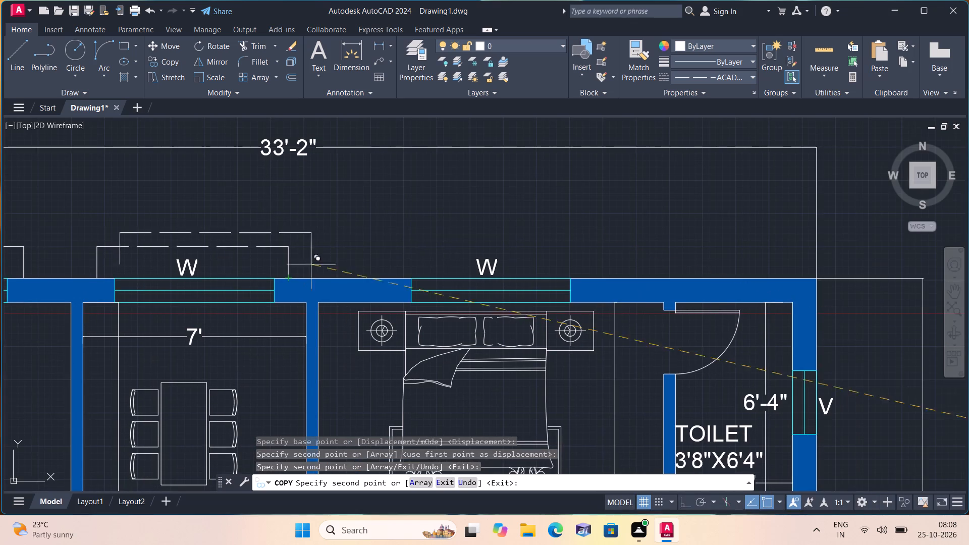
left_click(589, 279)
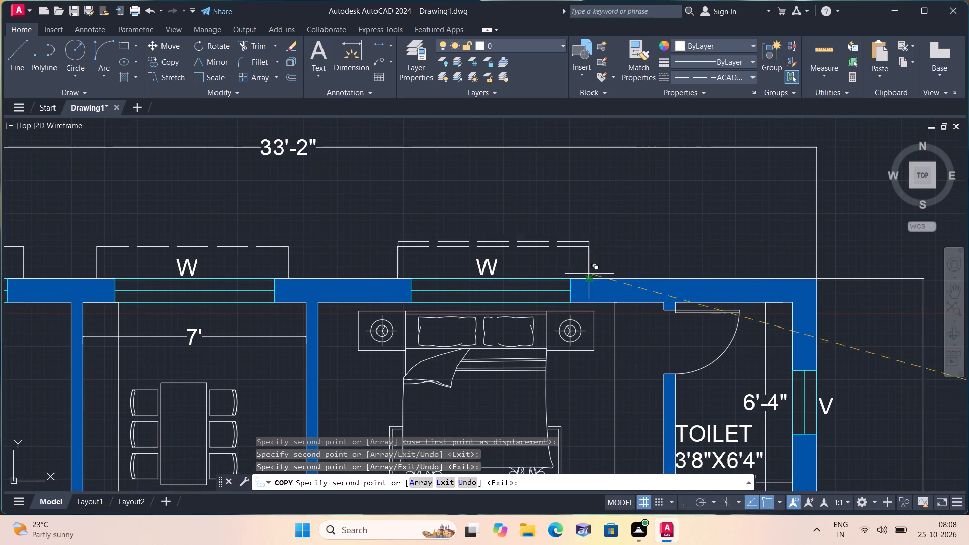
scroll(582, 242, "down", 1)
key("Escape")
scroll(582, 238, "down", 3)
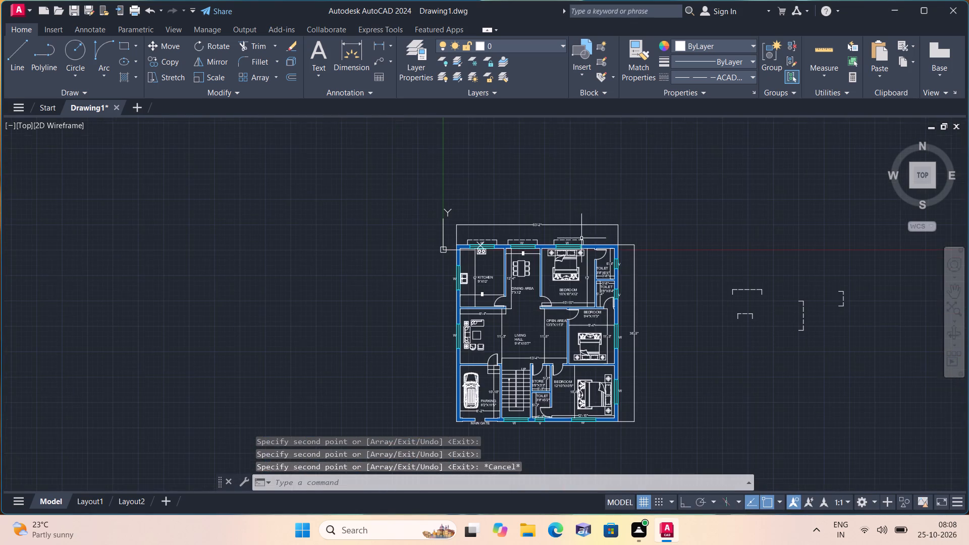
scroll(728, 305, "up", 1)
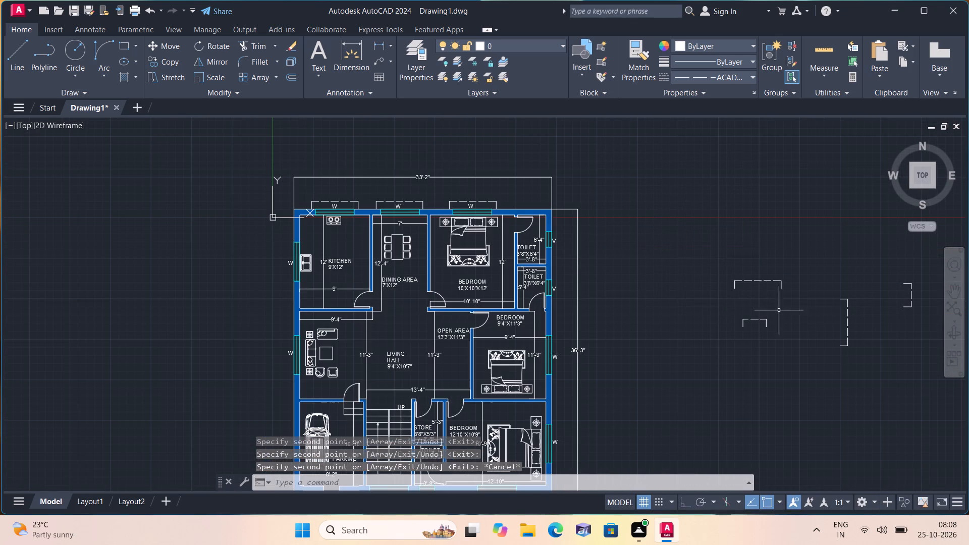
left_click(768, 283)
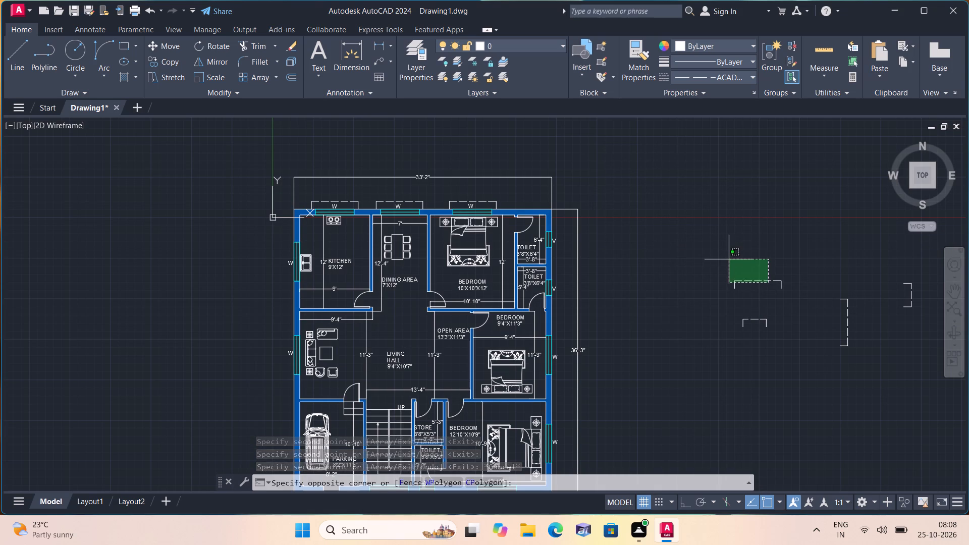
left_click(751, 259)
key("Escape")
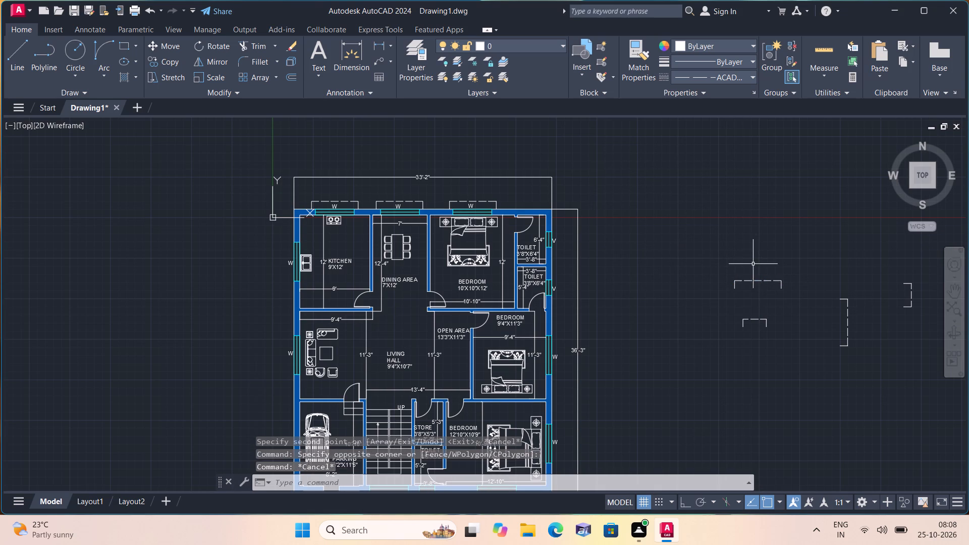
Copy the 3' vertical dashed bracket by its lower left end onto the outer wall face around both 3'8"X6'4" toilets' ventilators.
middle_click_drag(755, 282, 636, 244)
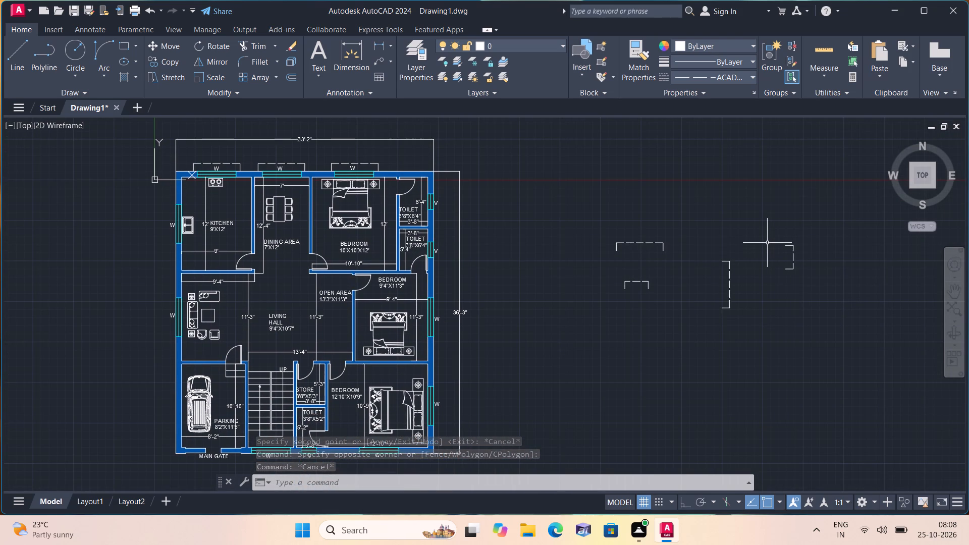
left_click(759, 237)
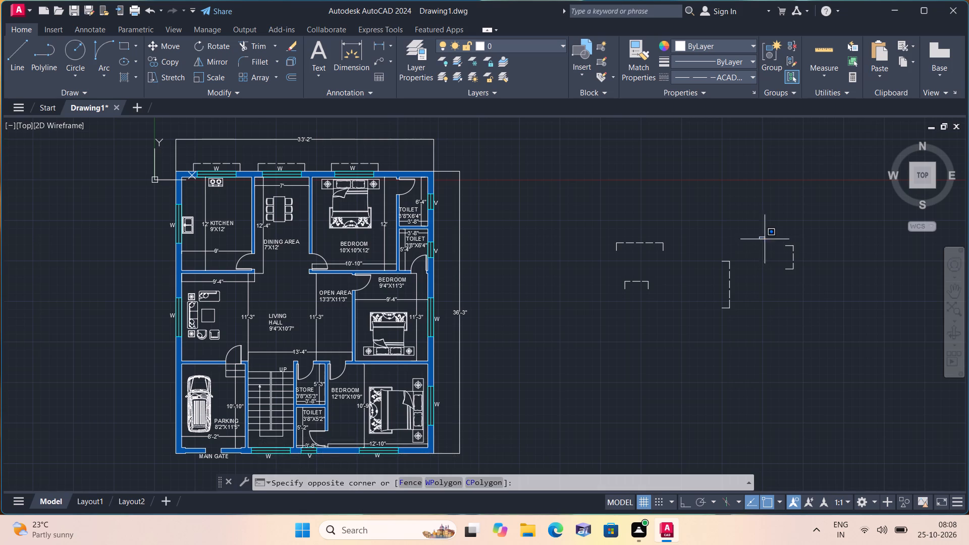
left_click(816, 285)
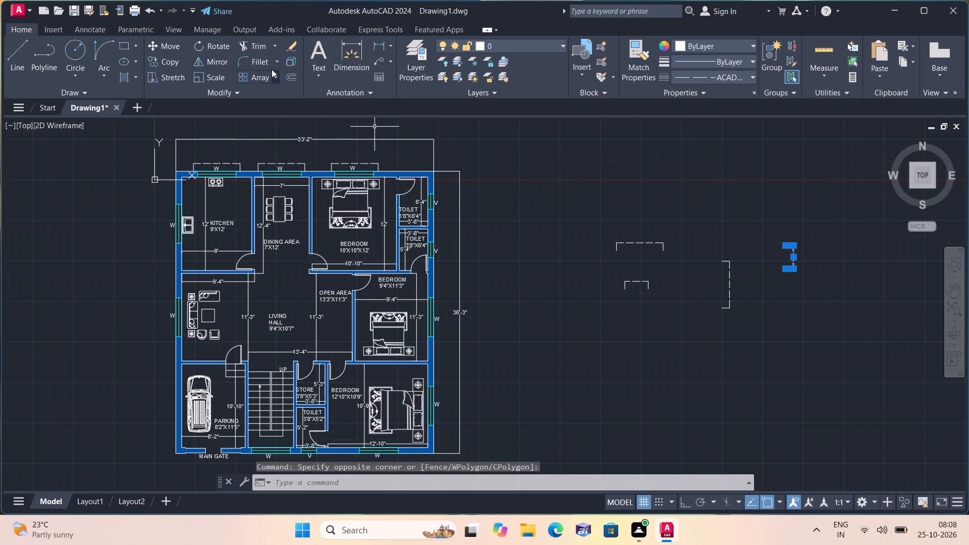
left_click(165, 60)
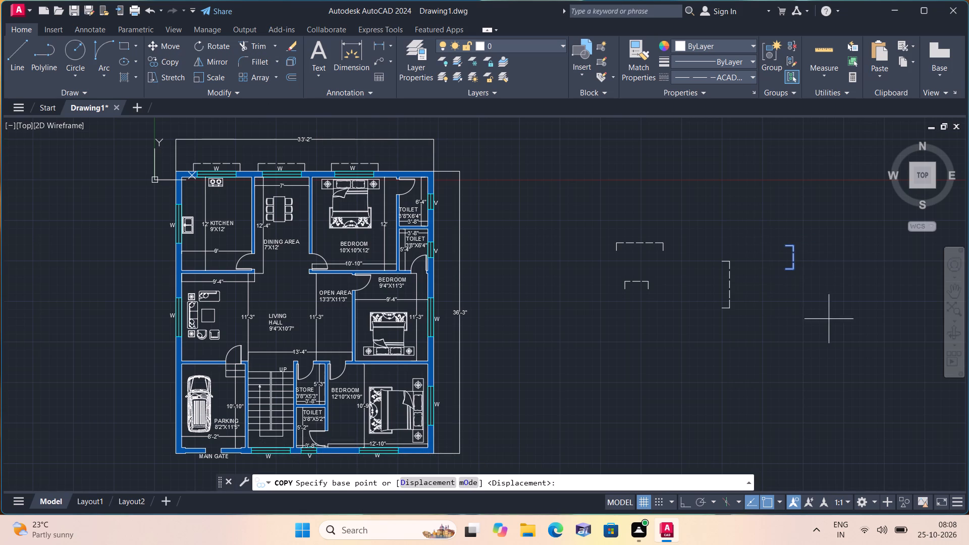
left_click(785, 270)
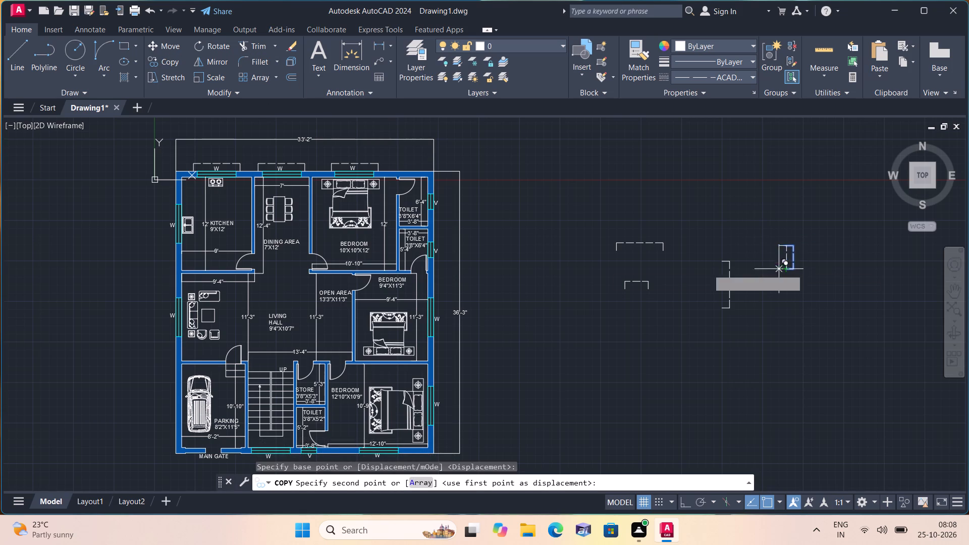
scroll(426, 216, "up", 3)
middle_click_drag(432, 207, 421, 300)
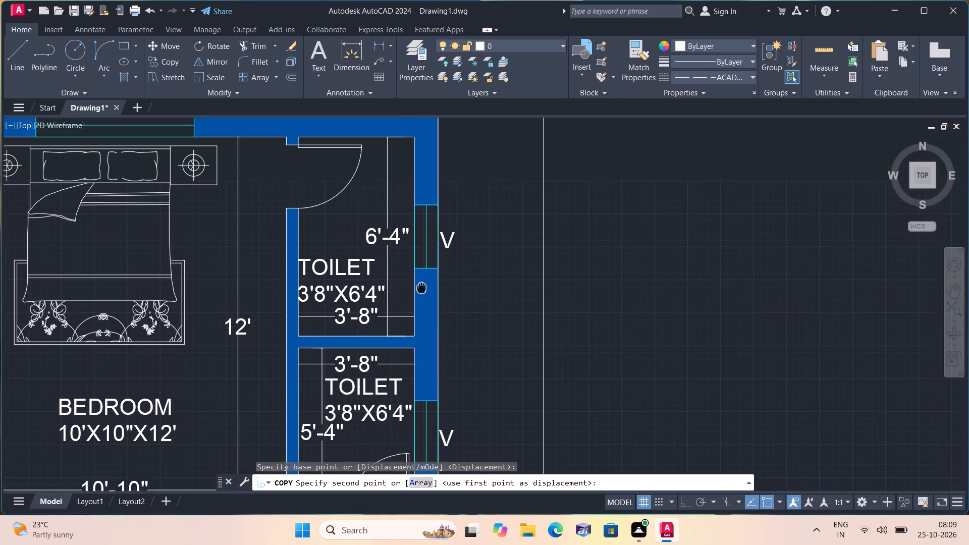
middle_click_drag(421, 300, 422, 302)
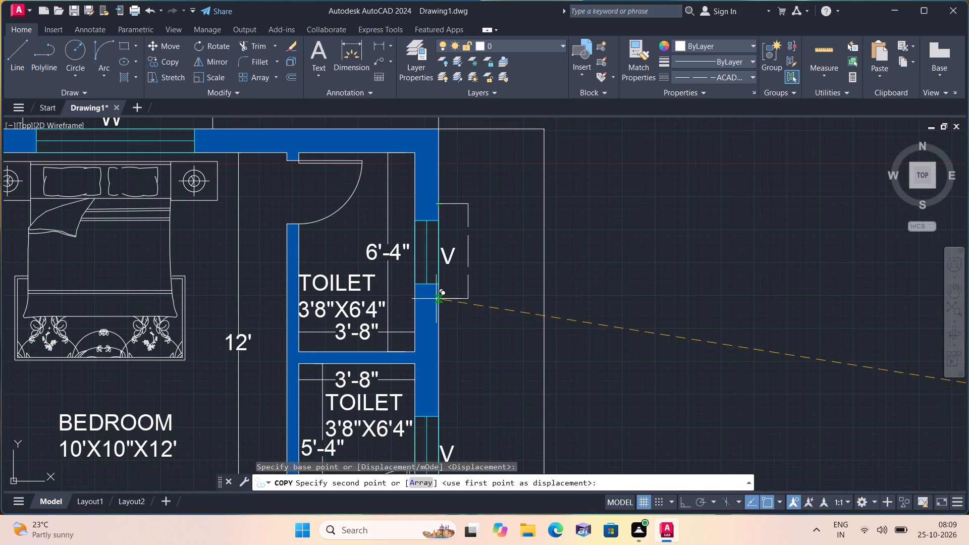
left_click(439, 299)
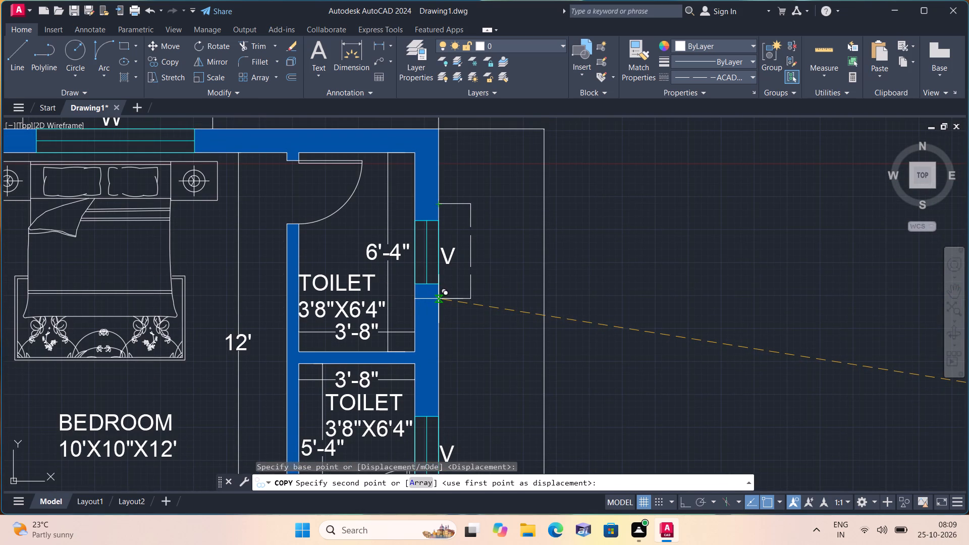
scroll(480, 373, "down", 1)
middle_click_drag(476, 372, 453, 263)
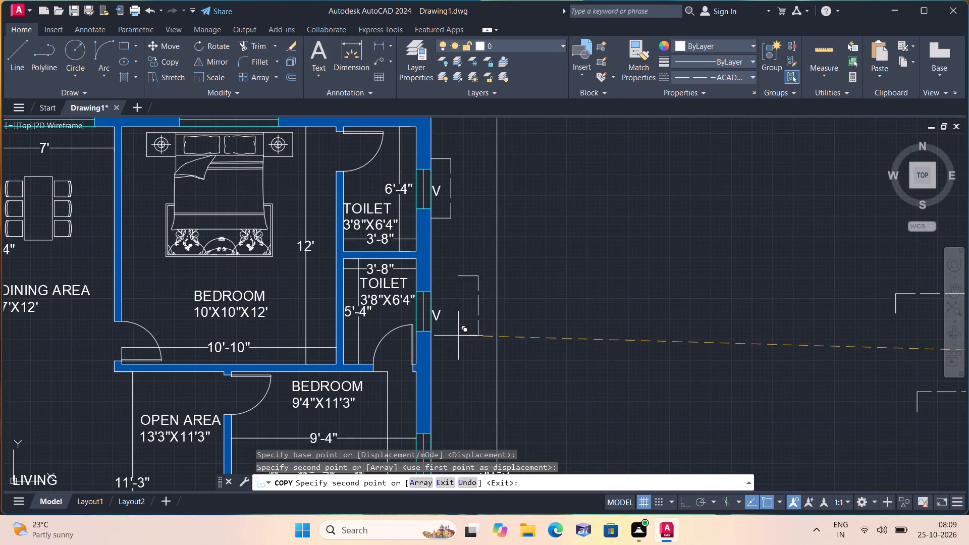
left_click(430, 342)
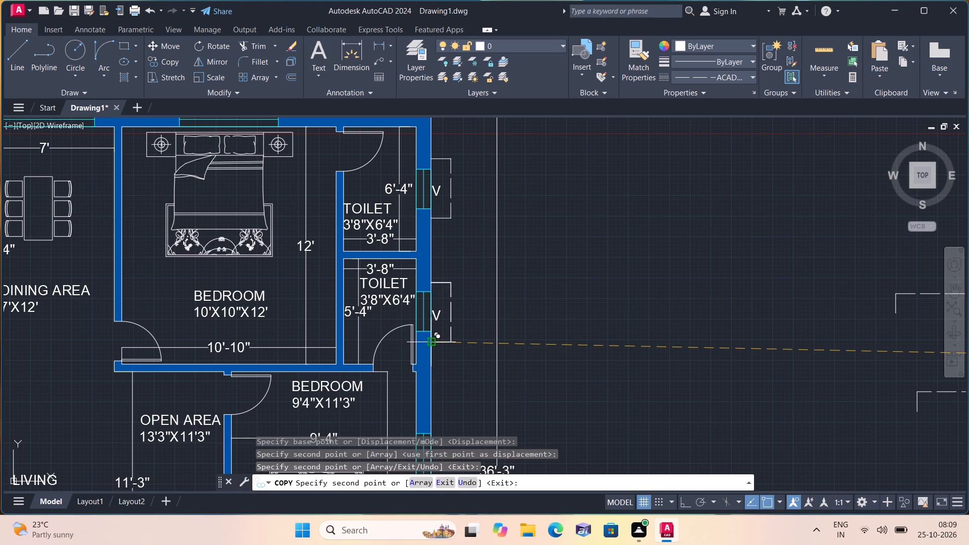
scroll(453, 337, "down", 3)
key("Escape")
Copy the 6' vertical dashed bracket by its lower left end onto the outer wall face around the 9'4"X11'3" bedroom's window.
middle_click_drag(483, 375, 455, 325)
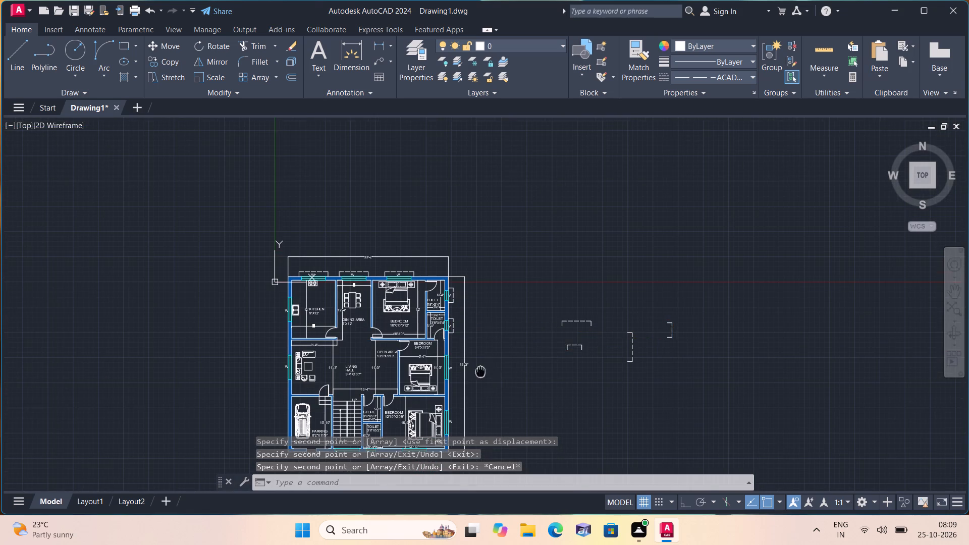
middle_click_drag(455, 325, 437, 270)
scroll(571, 240, "up", 2)
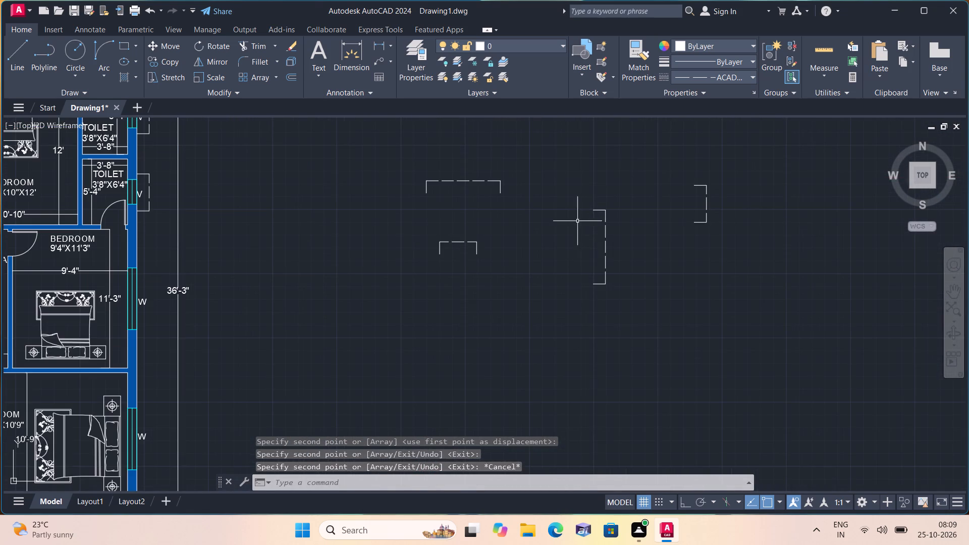
left_click(575, 209)
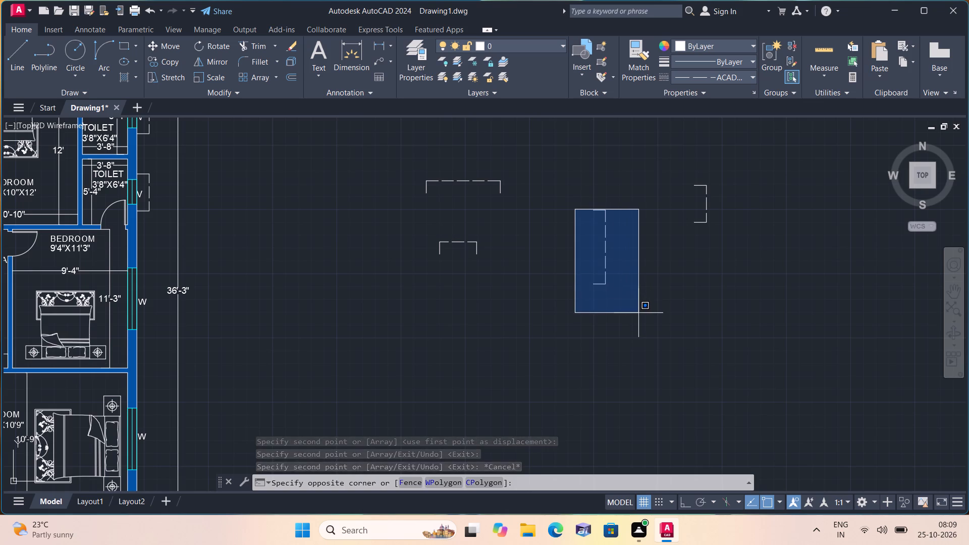
left_click(638, 313)
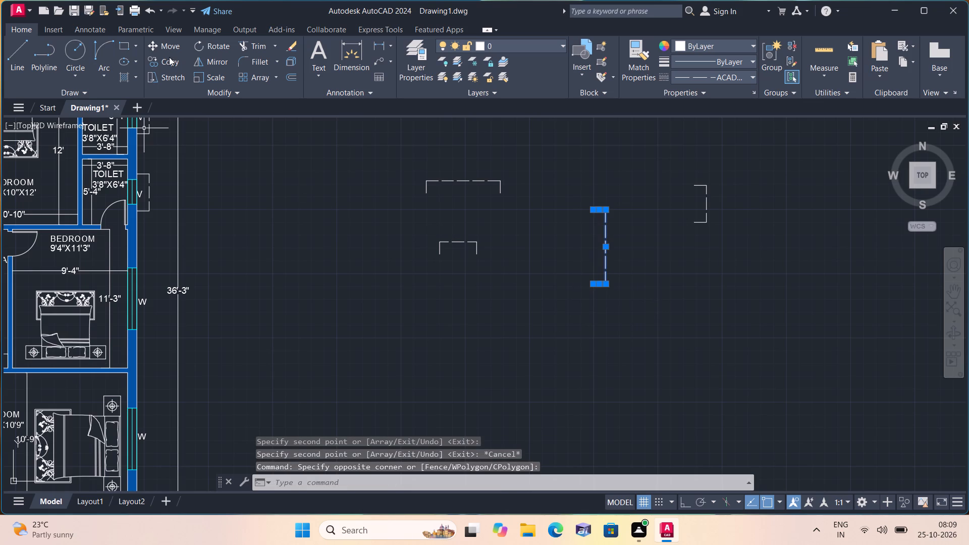
left_click(169, 57)
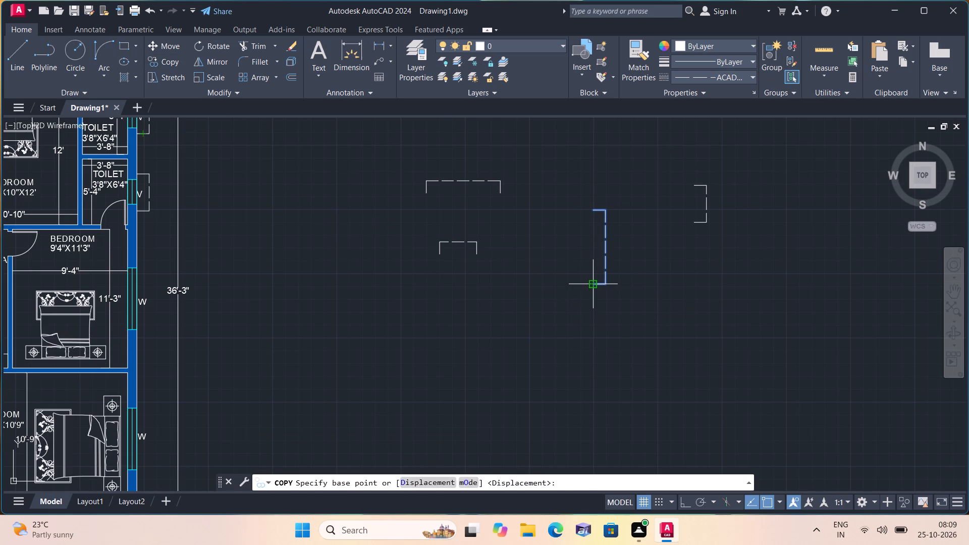
left_click(596, 282)
scroll(530, 299, "down", 1)
scroll(268, 313, "up", 2)
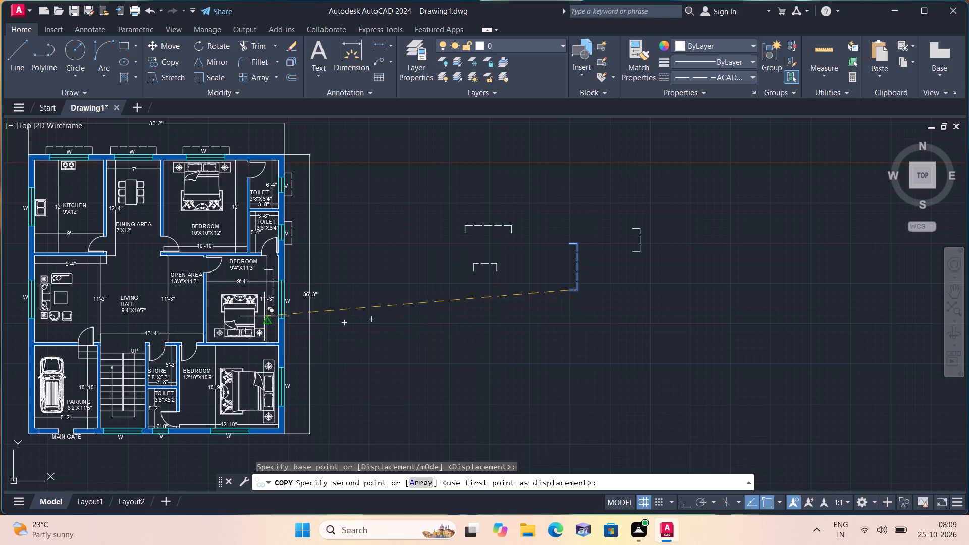
scroll(314, 344, "up", 1)
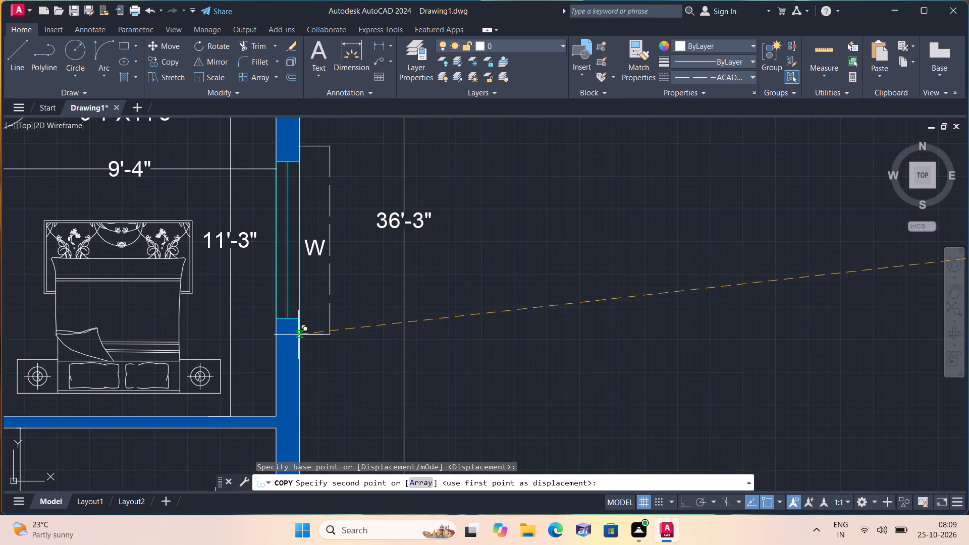
scroll(298, 334, "up", 1)
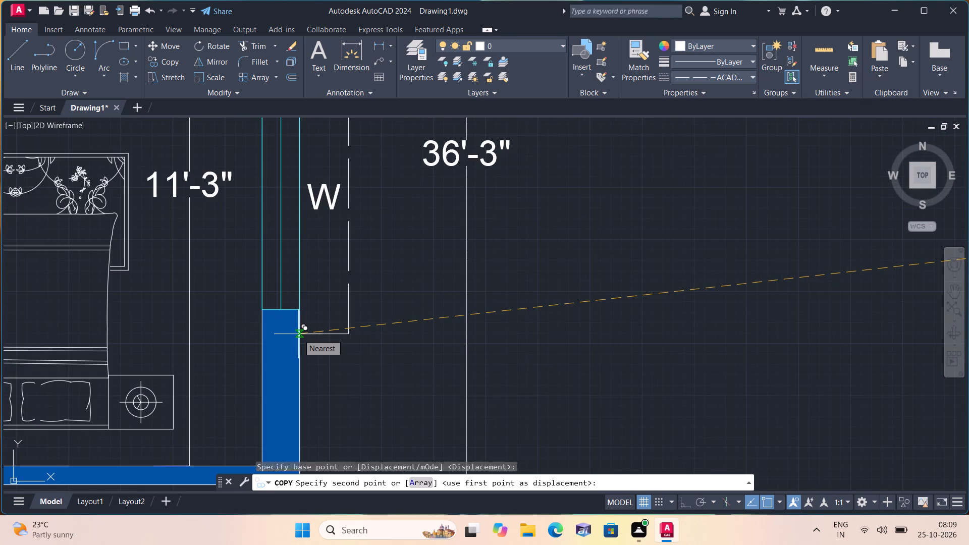
left_click(298, 333)
Place another copy of the 6' vertical dashed bracket on the outer wall face around the 12'10"X10'9" bedroom's side window, under the 36'-3" dimension.
scroll(299, 334, "down", 3)
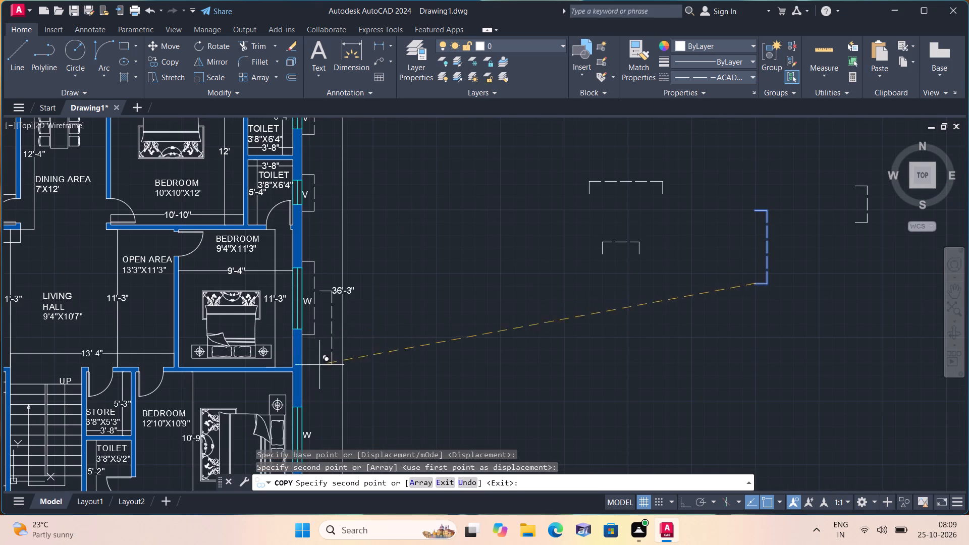
middle_click_drag(306, 431, 309, 338)
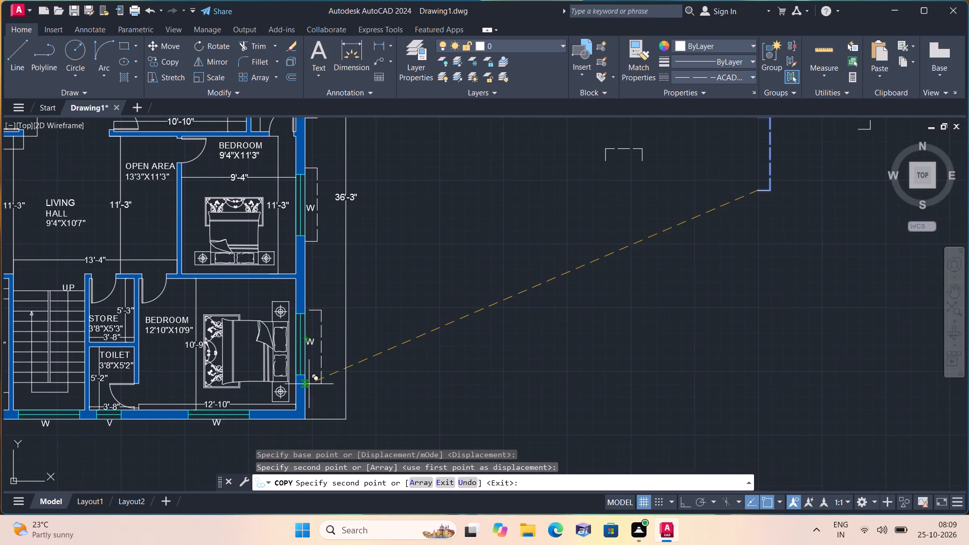
scroll(309, 384, "up", 1)
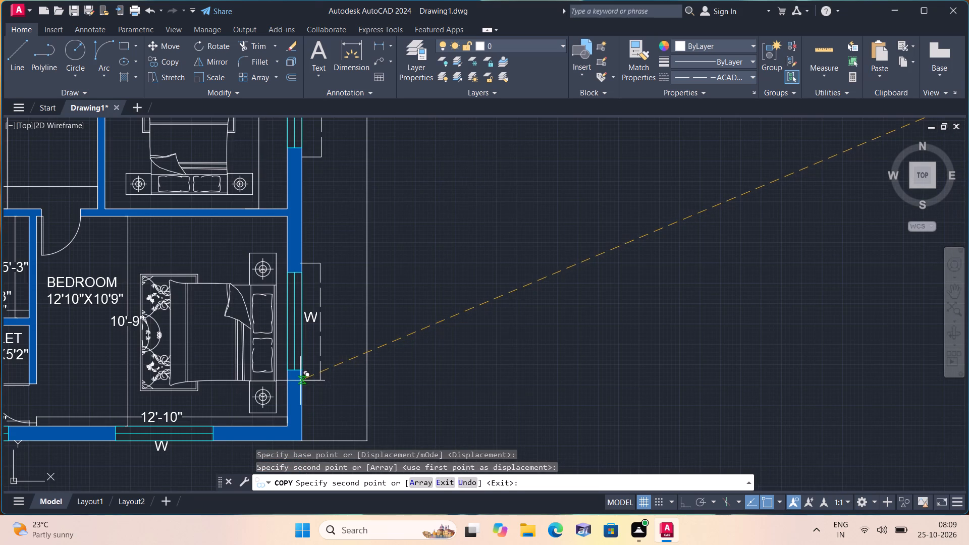
left_click(302, 382)
key("Escape")
With Ortho on, mirror the spare 6' horizontal dashed bracket about a horizontal line above it, erasing the source.
scroll(357, 333, "down", 1)
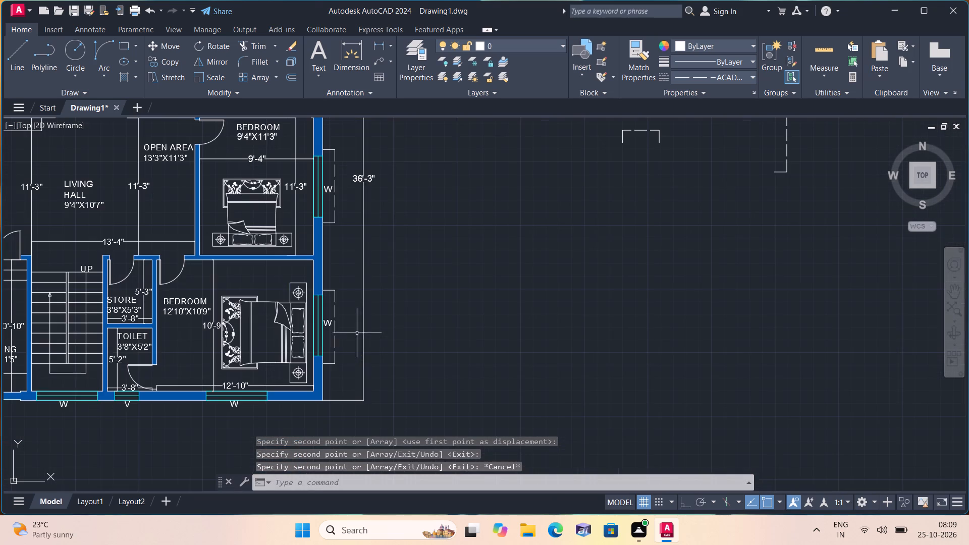
scroll(434, 378, "down", 2)
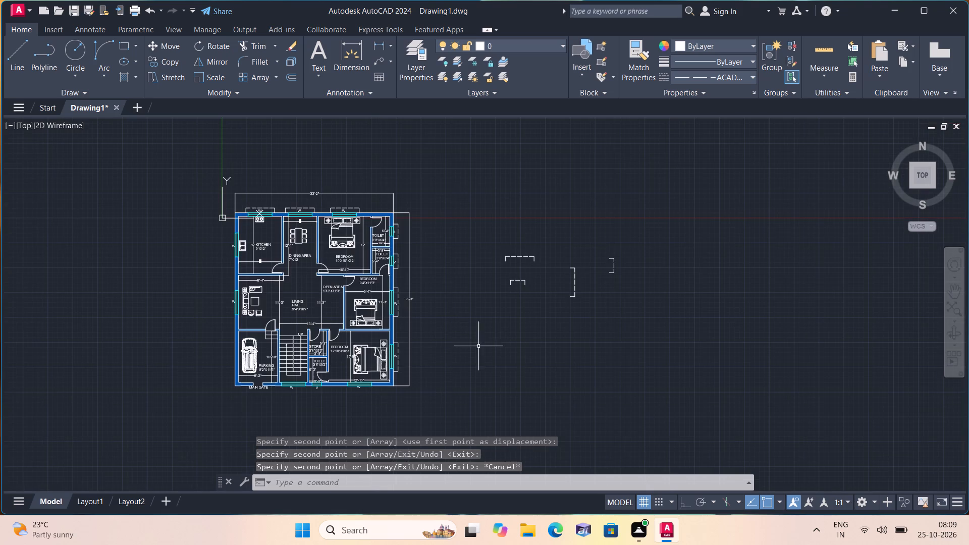
scroll(475, 344, "down", 1)
middle_click_drag(472, 343, 415, 341)
scroll(446, 322, "up", 2)
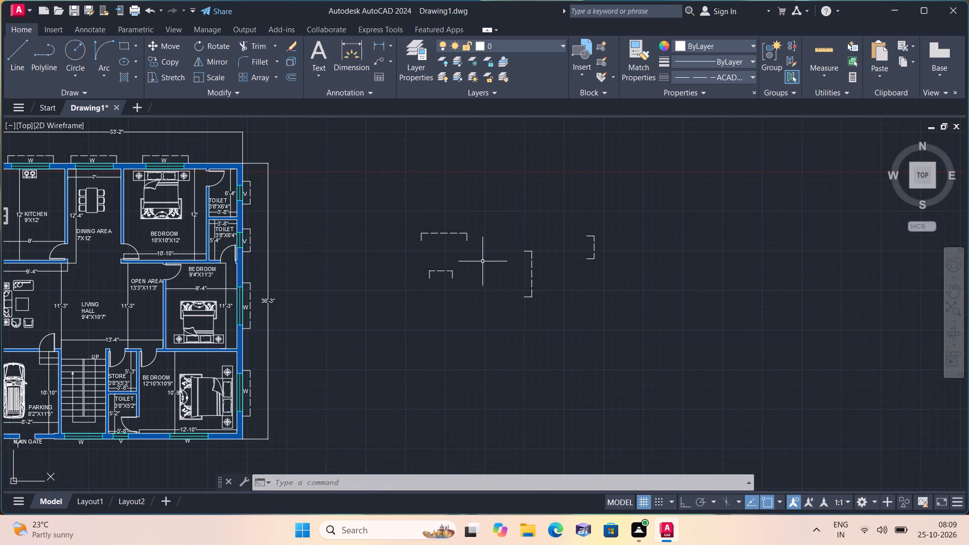
scroll(480, 261, "up", 1)
left_click(489, 234)
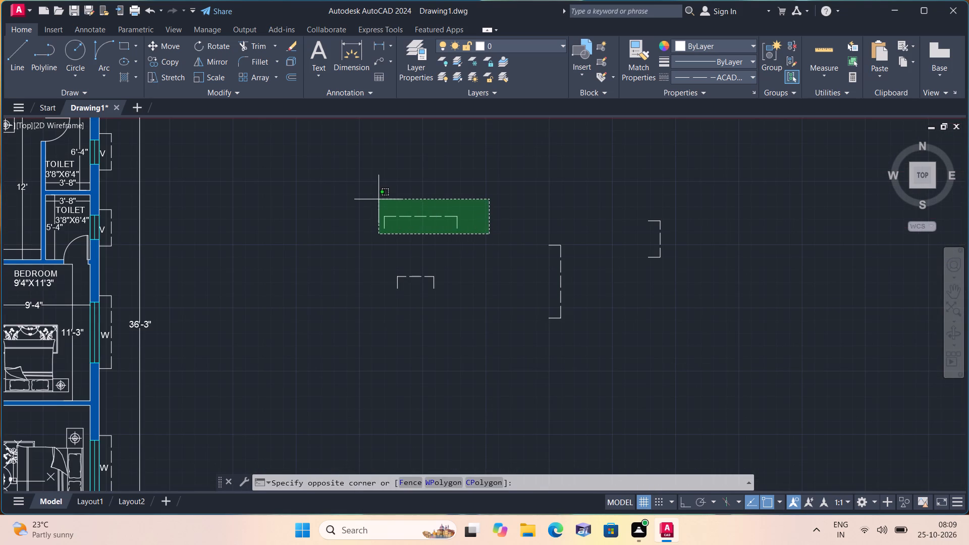
left_click(360, 198)
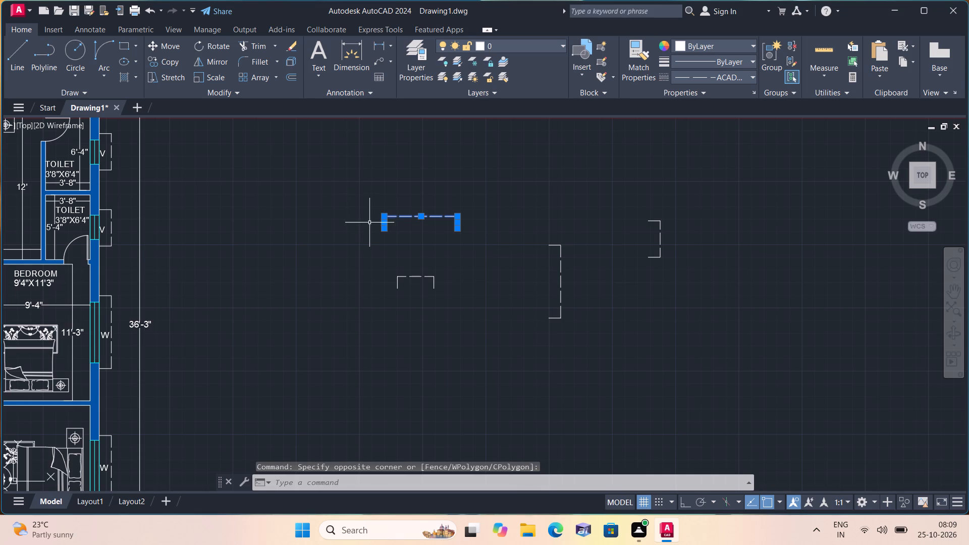
key("F8")
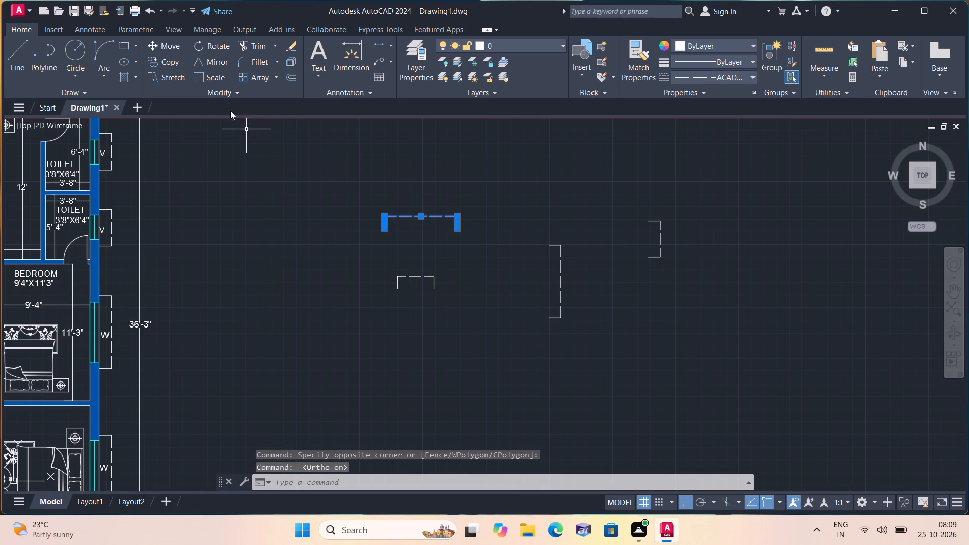
left_click(216, 58)
left_click(337, 200)
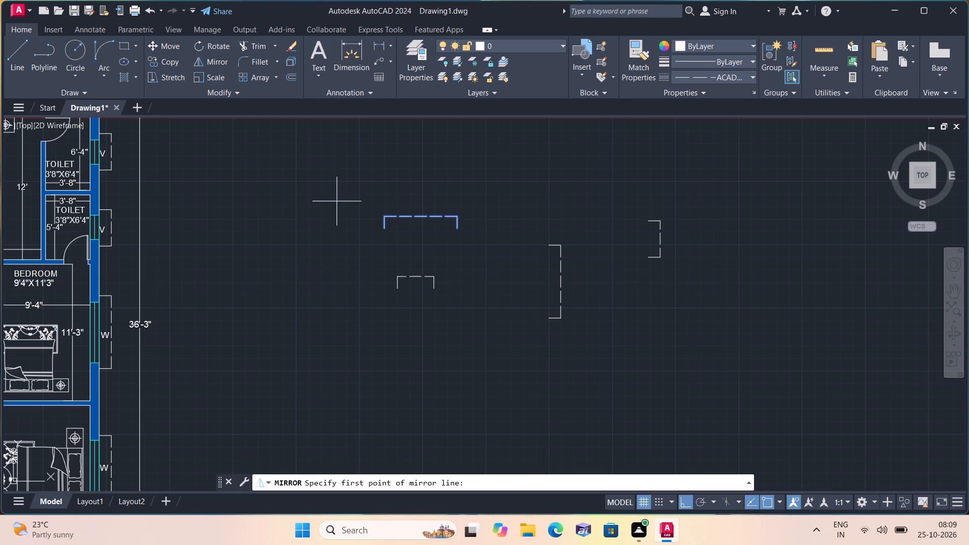
left_click(385, 197)
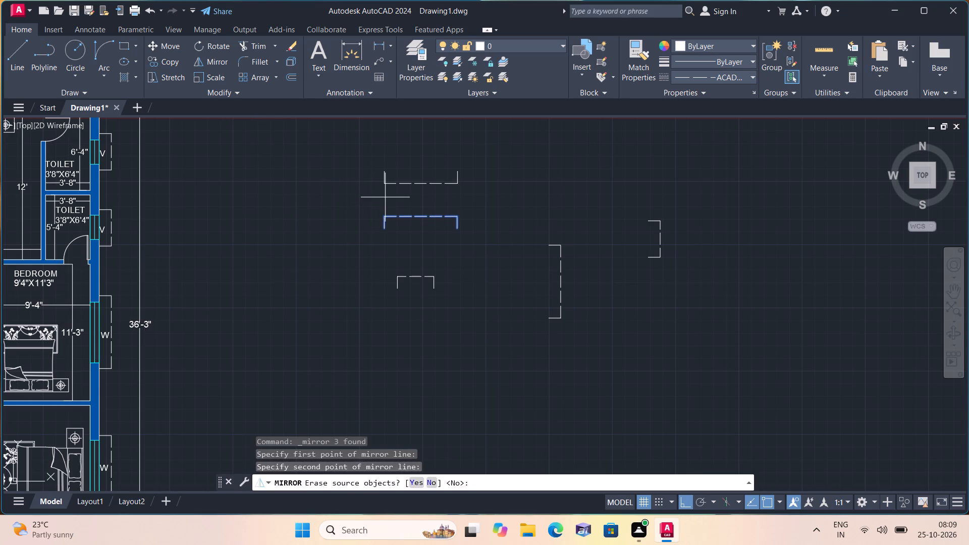
type("y")
key("space")
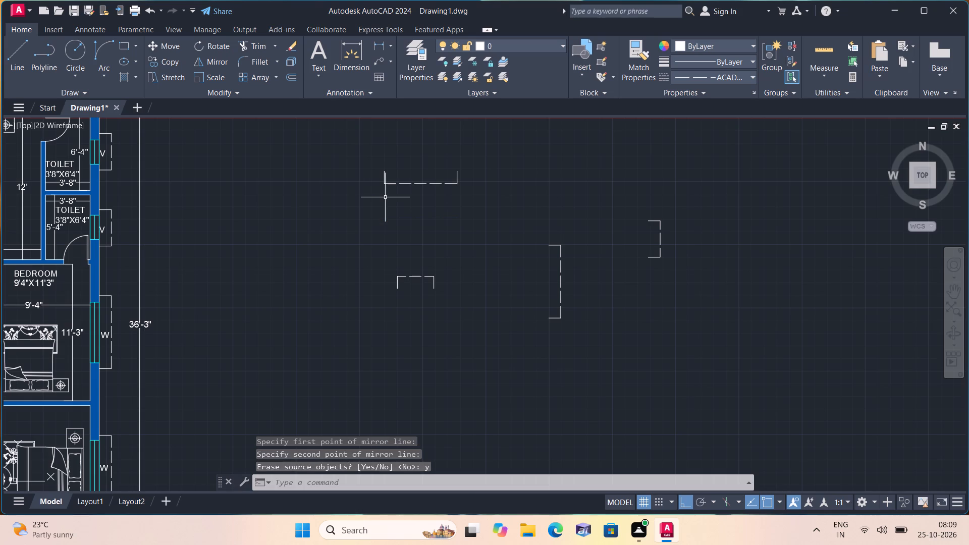
Mirror the spare 3' horizontal dashed bracket about a horizontal line above it, erasing the source.
scroll(426, 253, "down", 2)
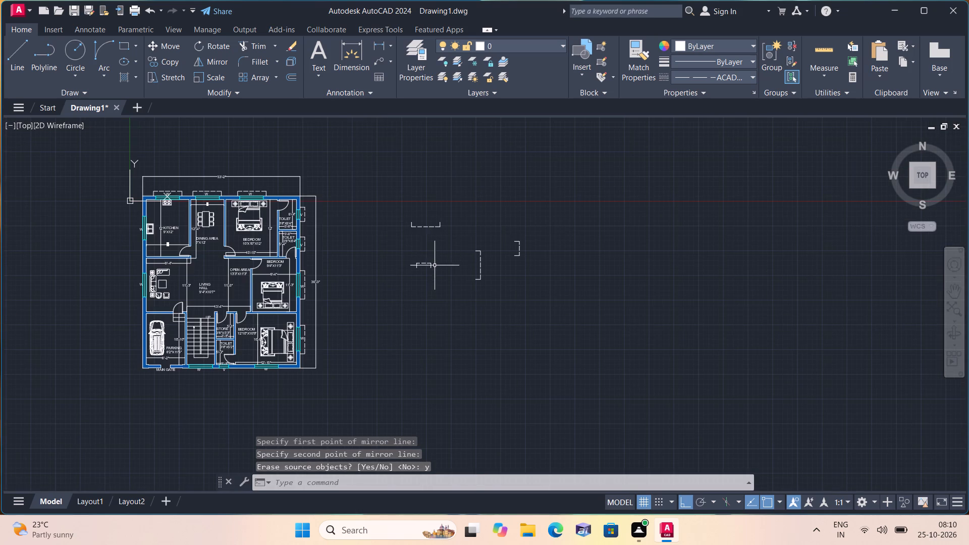
scroll(433, 271, "up", 1)
left_click_drag(436, 275, 432, 270)
left_click(394, 236)
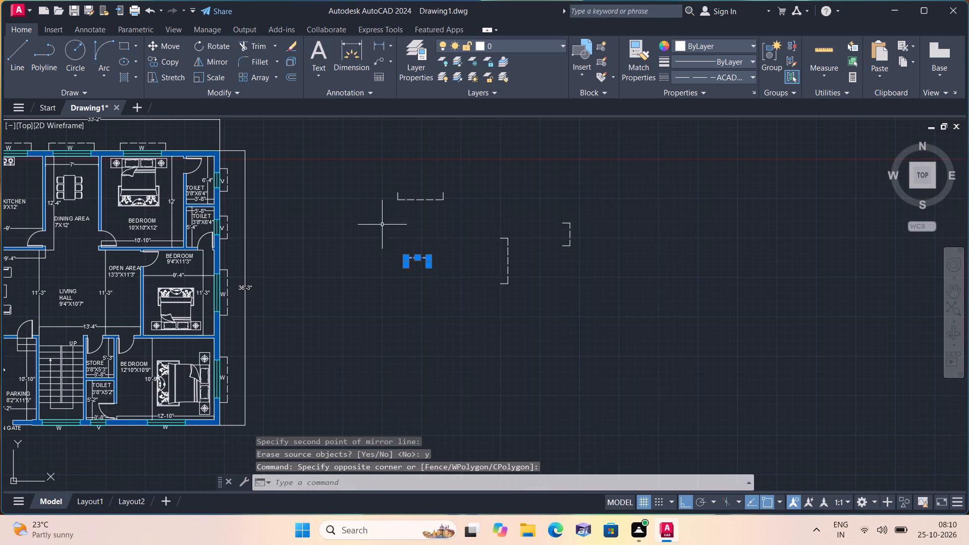
left_click(218, 58)
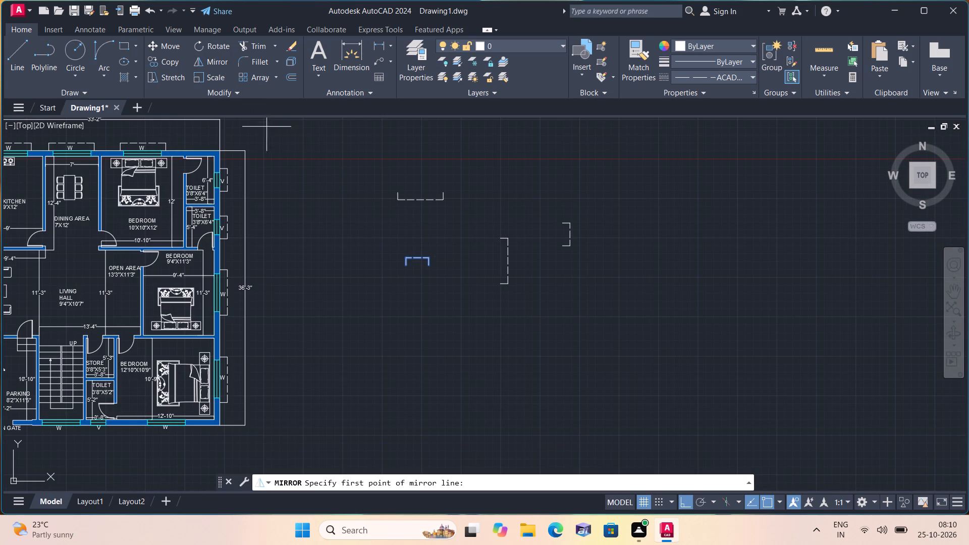
left_click(379, 217)
left_click(456, 222)
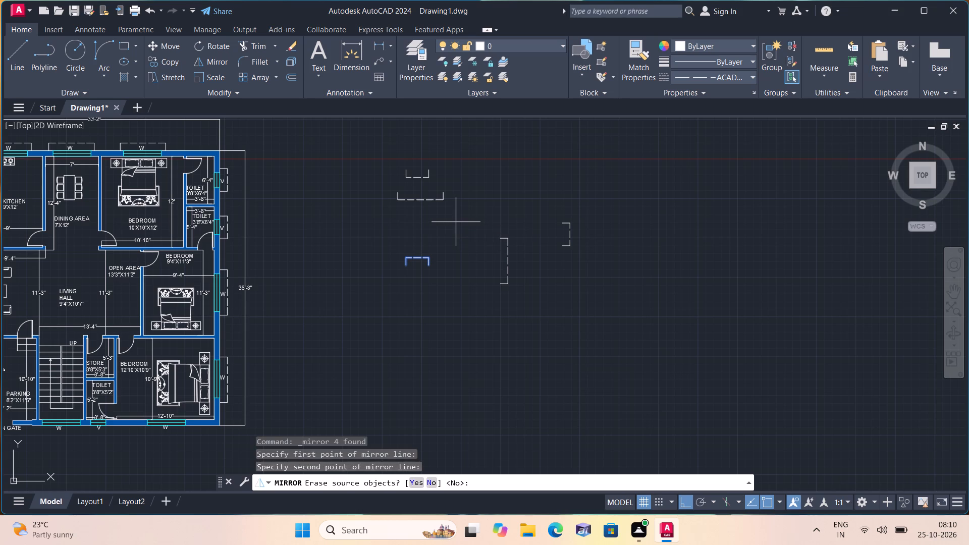
key("y")
key("space")
Mirror the spare 6' and 3' vertical dashed brackets together about a vertical line between them, erasing the sources.
scroll(469, 226, "down", 1)
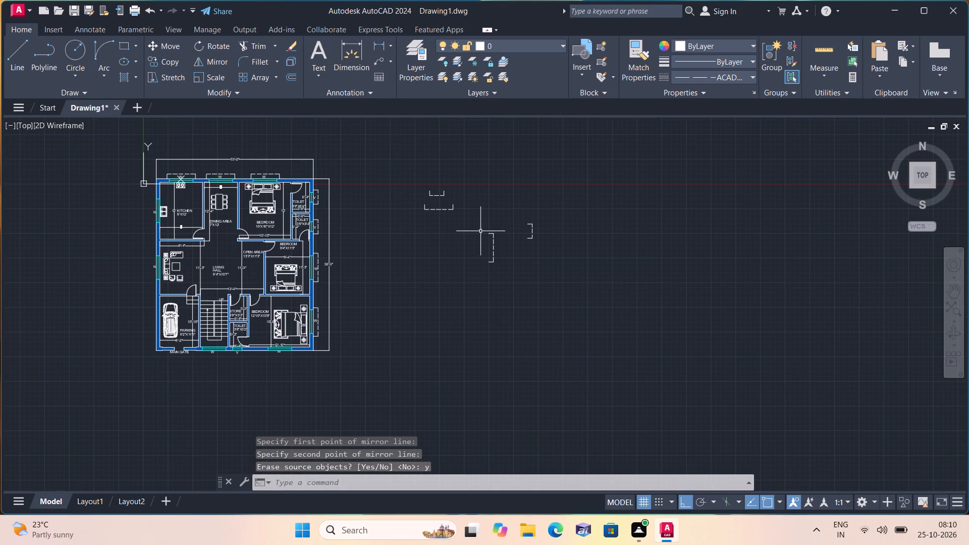
left_click(479, 212)
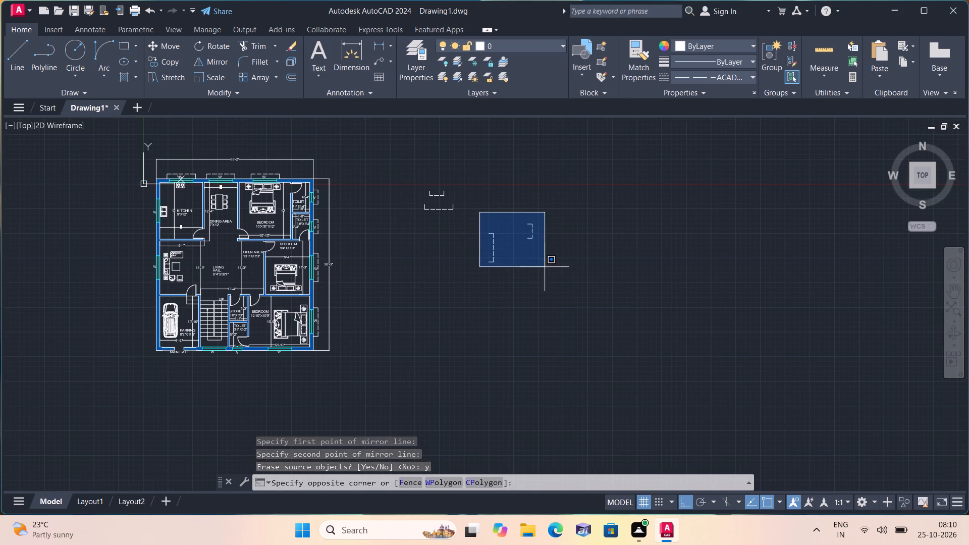
left_click(548, 270)
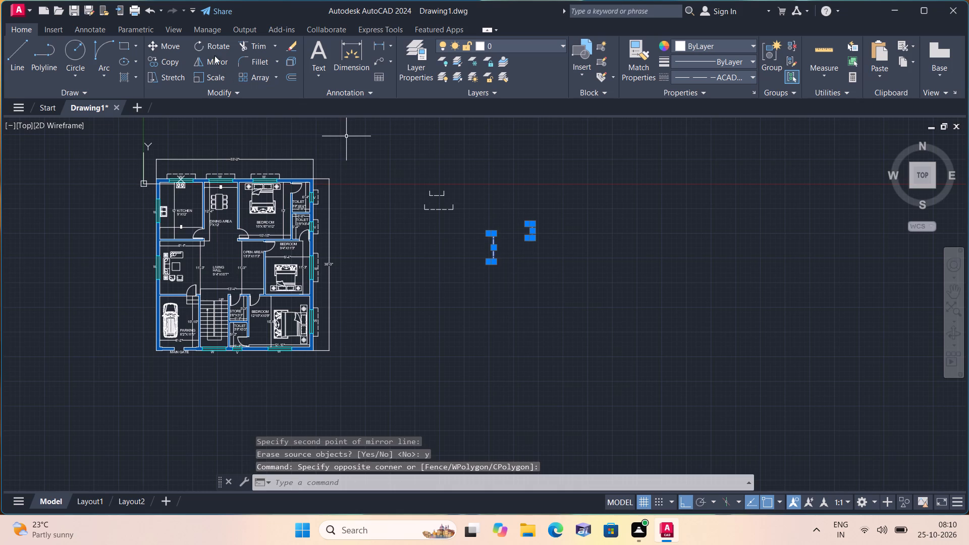
left_click(214, 56)
left_click(518, 214)
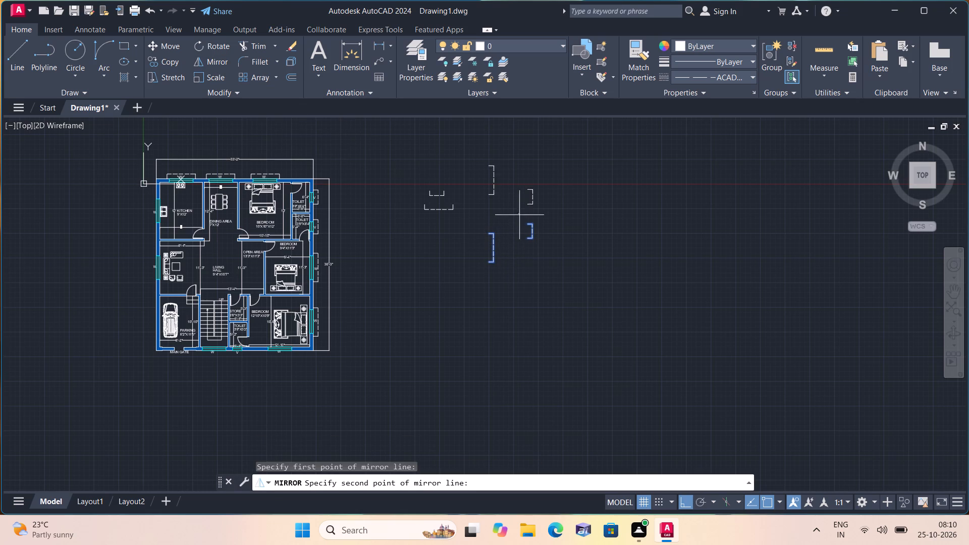
left_click(530, 276)
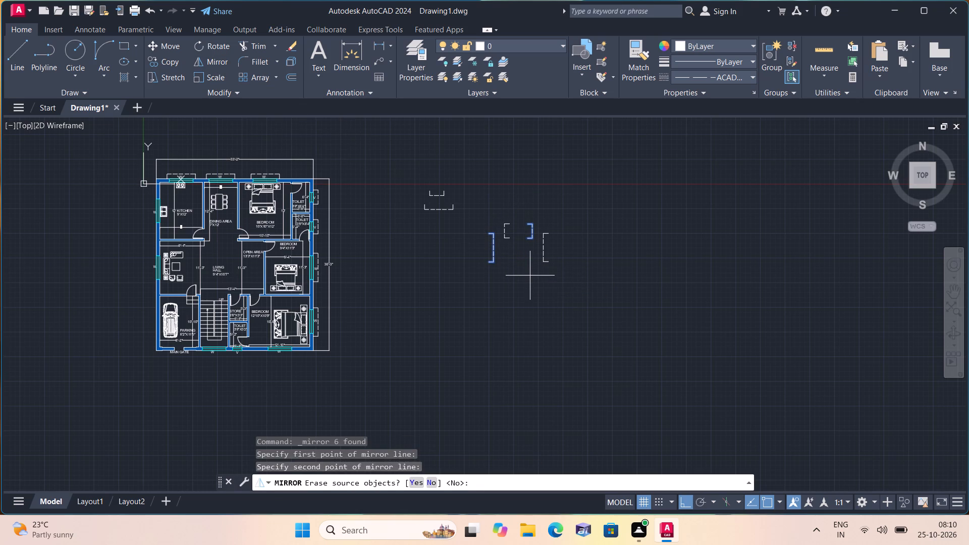
type("y")
key("space")
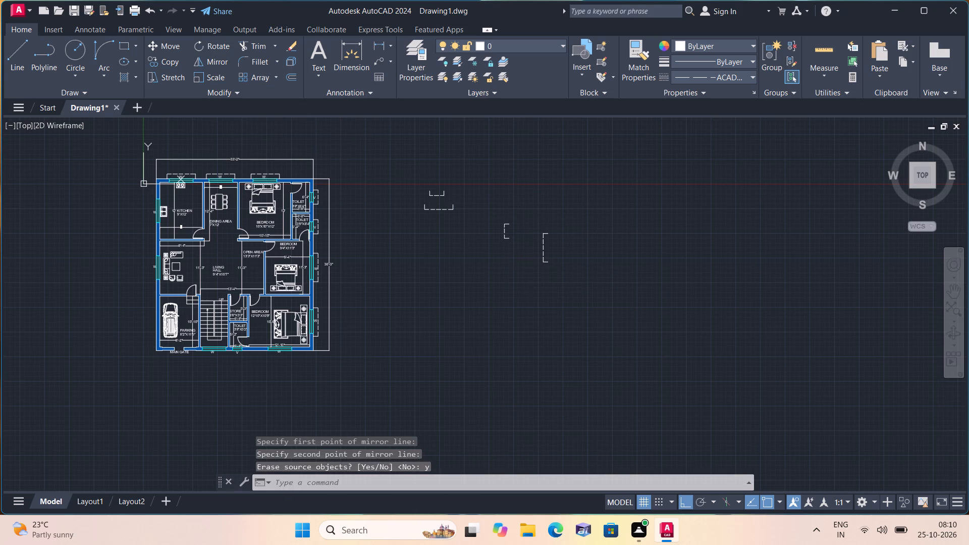
left_click(685, 494)
Move the flipped 3' horizontal bracket by its upper left end, with Ortho off, onto the lower outer wall face around the 3'8"X5'2" toilet's ventilator.
scroll(420, 221, "up", 1)
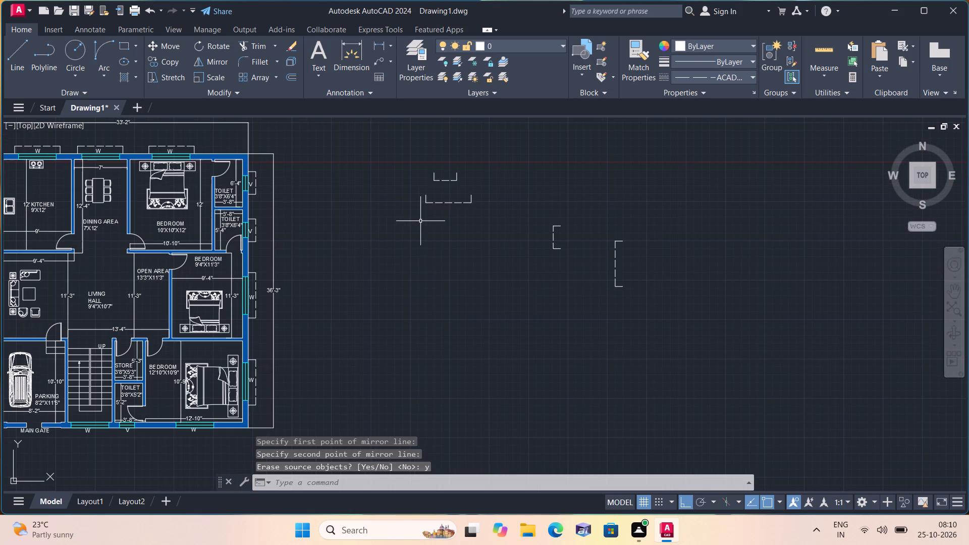
scroll(426, 219, "down", 1)
scroll(422, 172, "up", 2)
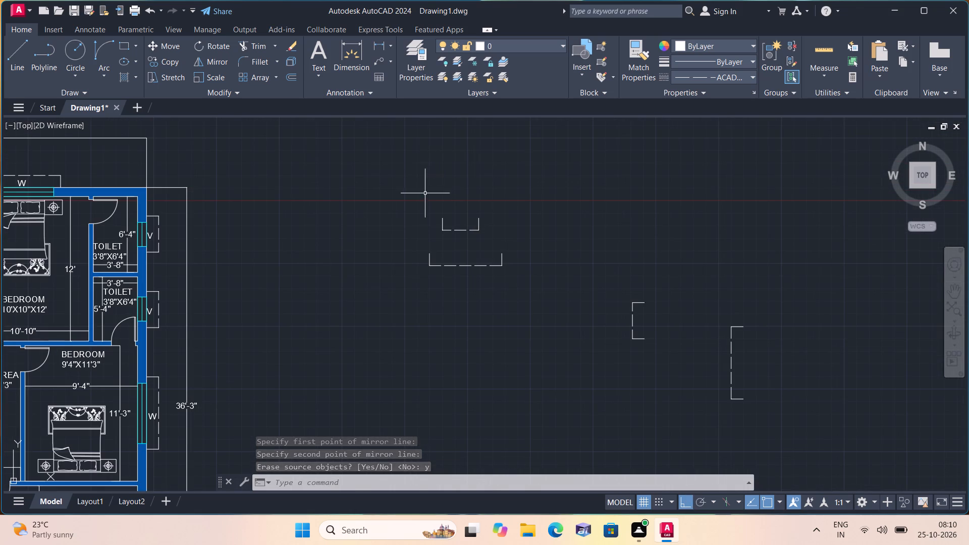
left_click(425, 193)
left_click(490, 235)
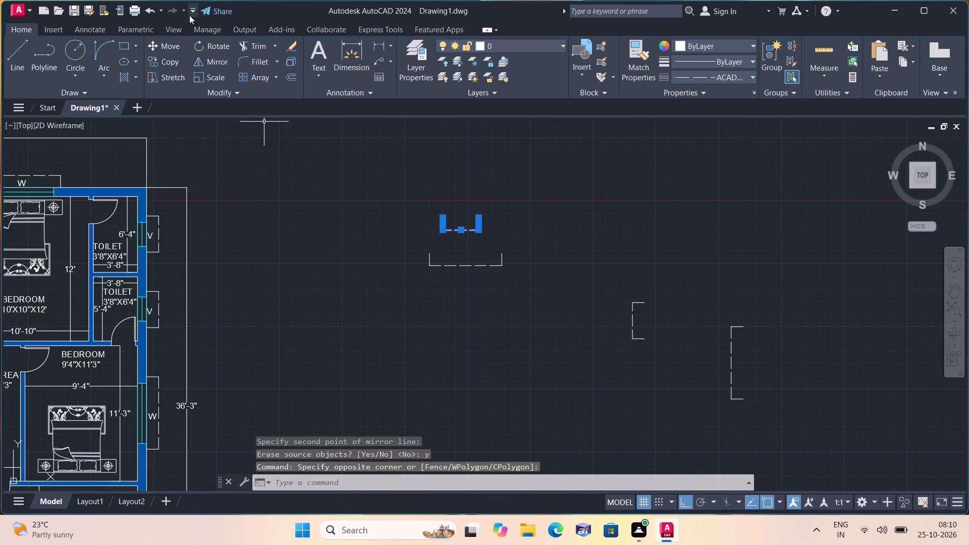
left_click(172, 41)
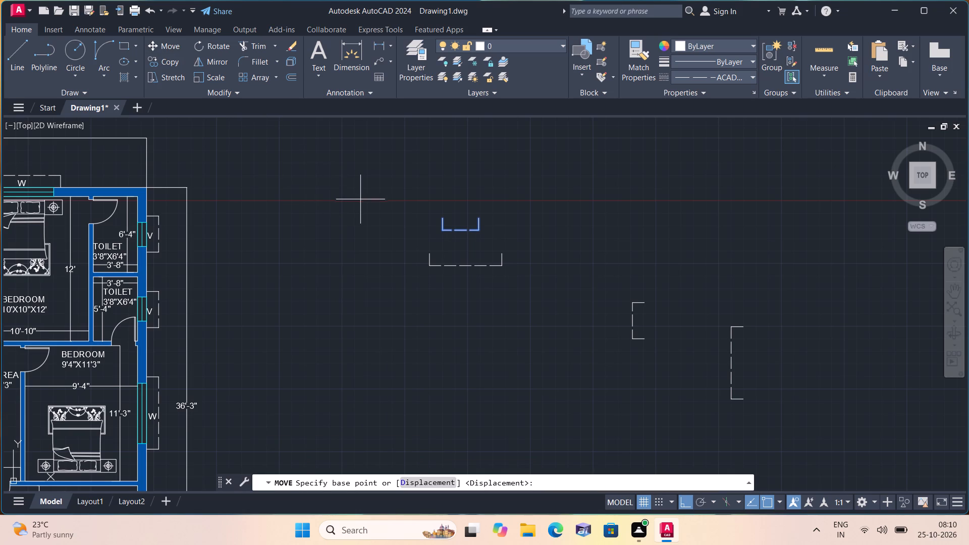
left_click(441, 217)
scroll(395, 206, "down", 1)
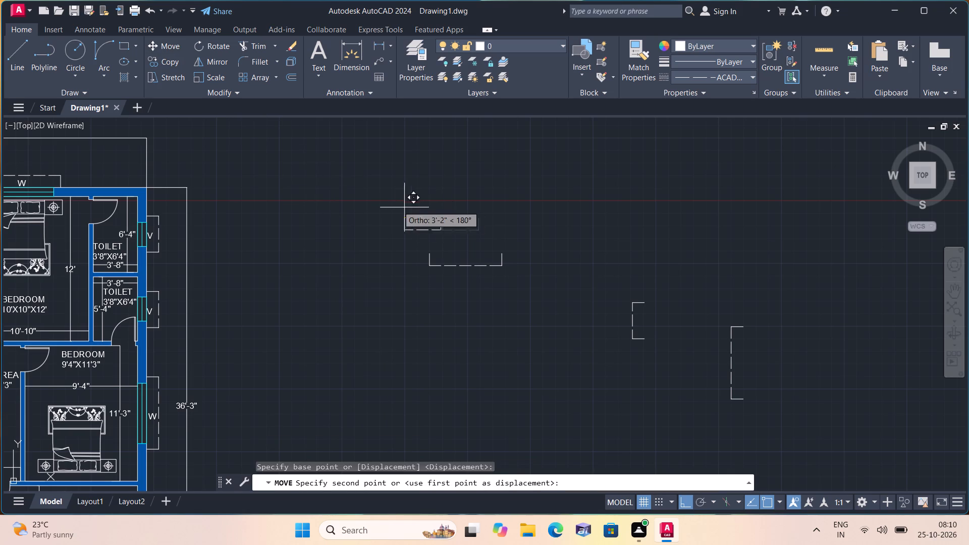
scroll(391, 206, "down", 1)
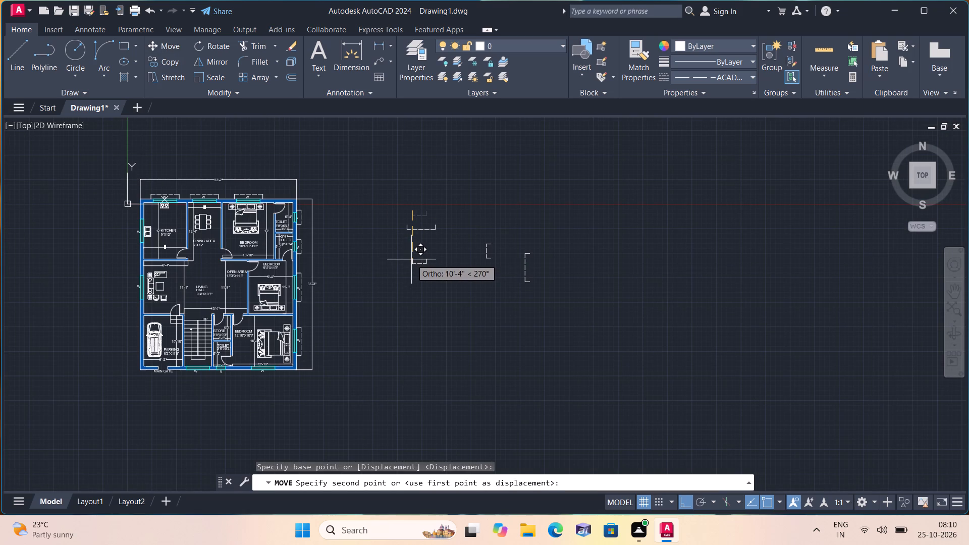
key("F8")
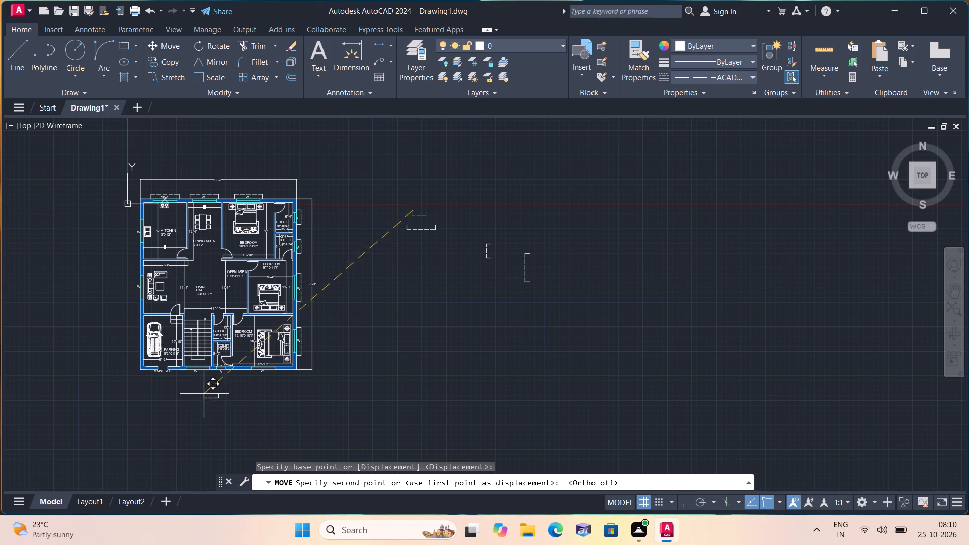
scroll(203, 384, "up", 4)
scroll(225, 328, "up", 1)
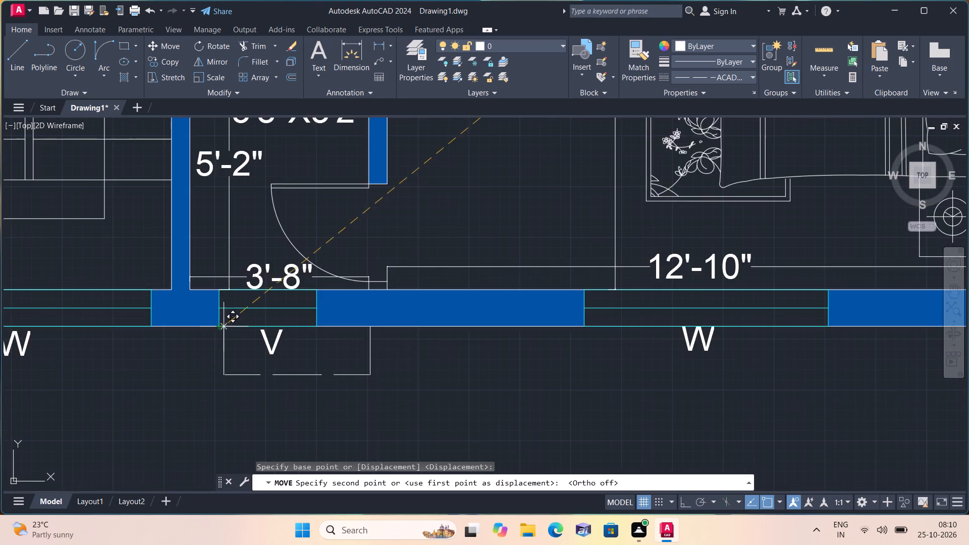
scroll(218, 325, "up", 1)
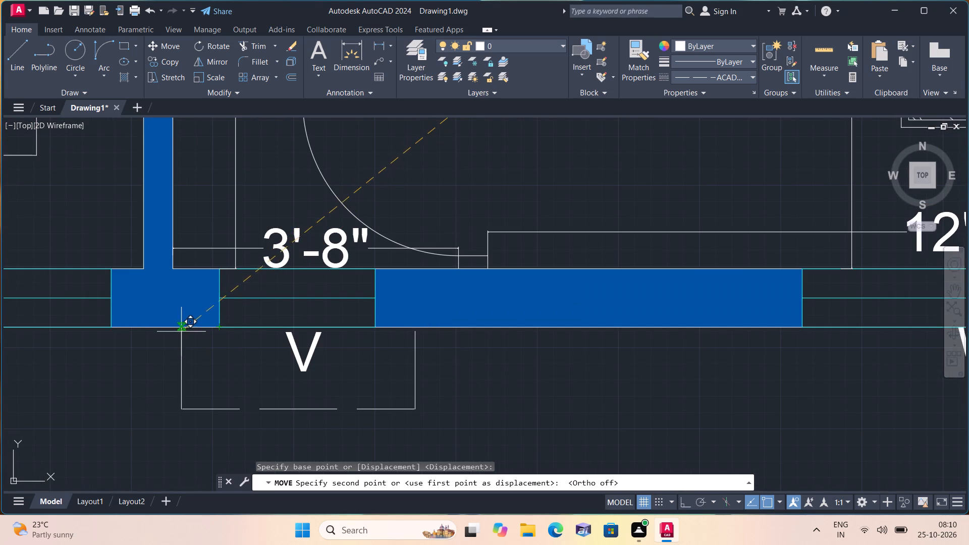
scroll(195, 343, "up", 3)
scroll(195, 326, "down", 2)
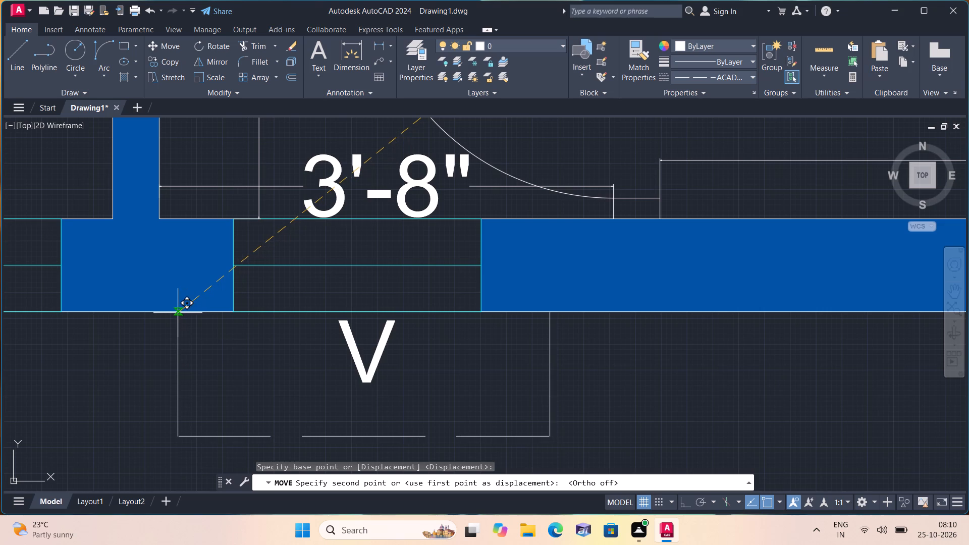
left_click(178, 313)
key("Escape")
scroll(181, 311, "down", 2)
scroll(243, 315, "down", 1)
scroll(311, 343, "down", 5)
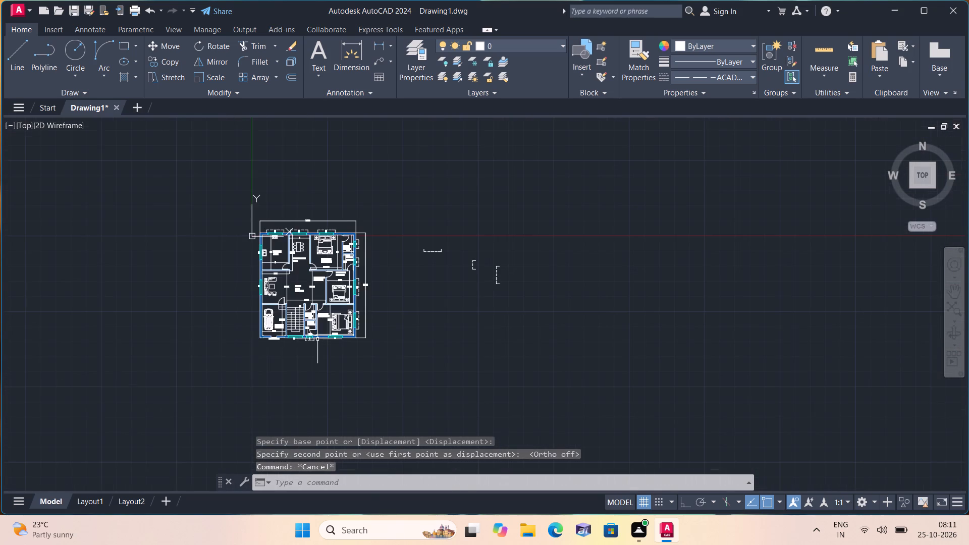
Copy the spare 6' horizontal dashed bracket by its upper left end onto the lower outer wall face around the staircase window.
scroll(322, 339, "up", 1)
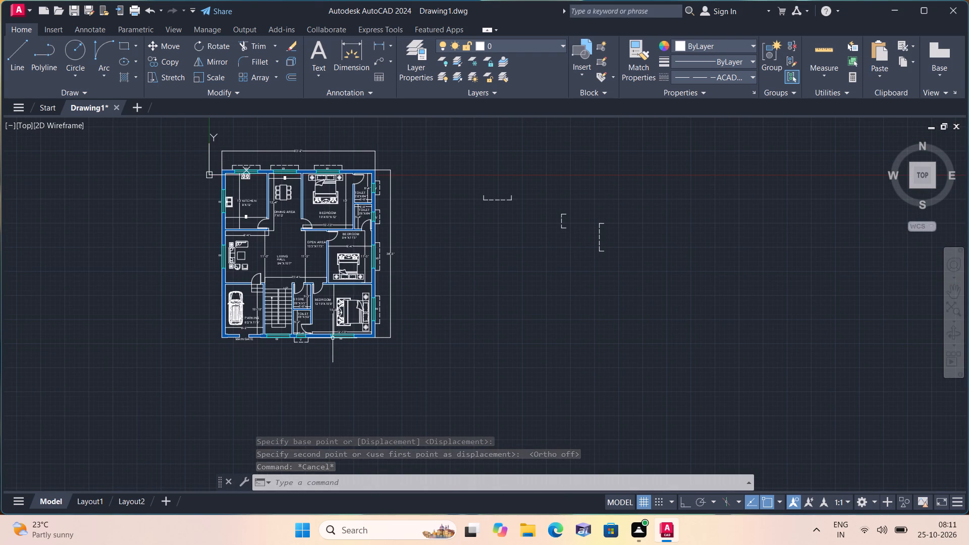
scroll(321, 273, "up", 1)
middle_click_drag(569, 194, 537, 308)
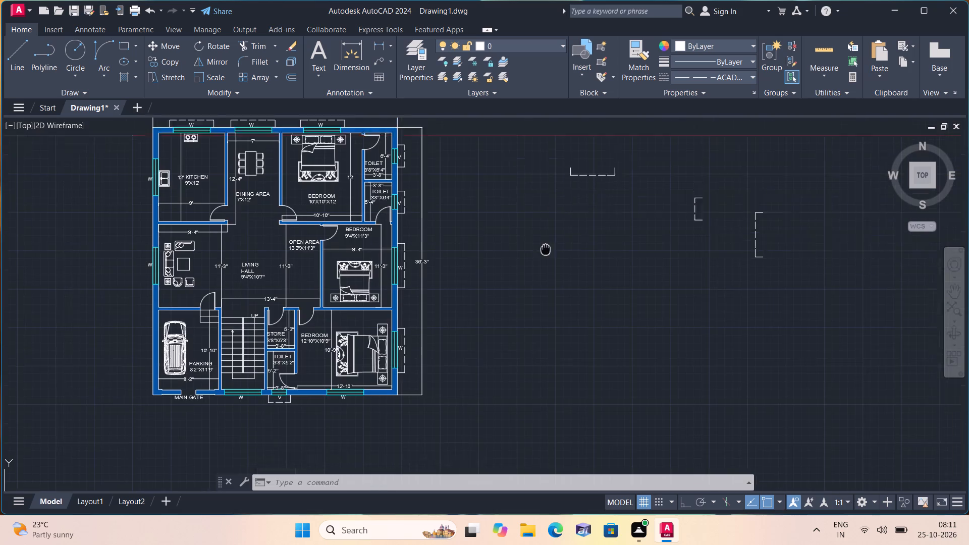
middle_click_drag(537, 308, 533, 334)
left_click_drag(636, 305, 632, 302)
left_click(479, 233)
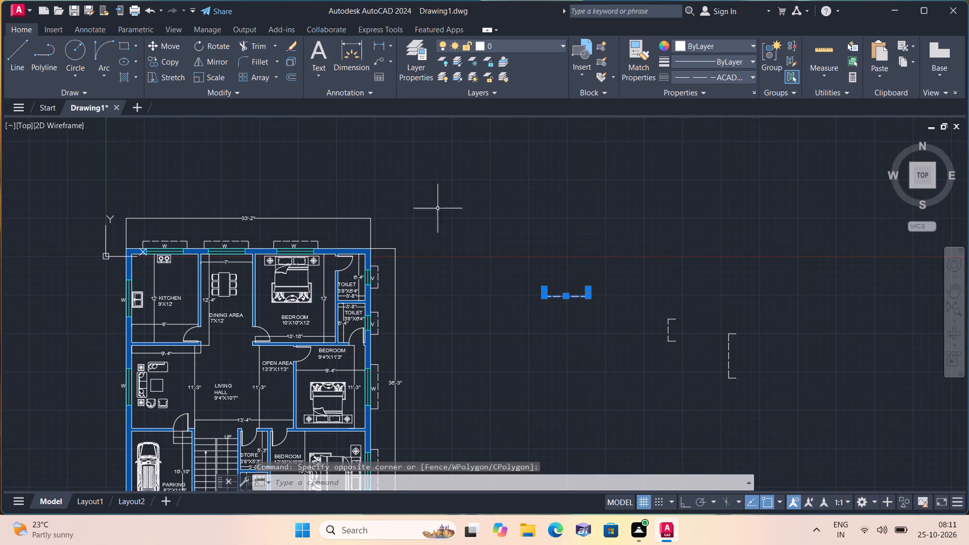
left_click(173, 59)
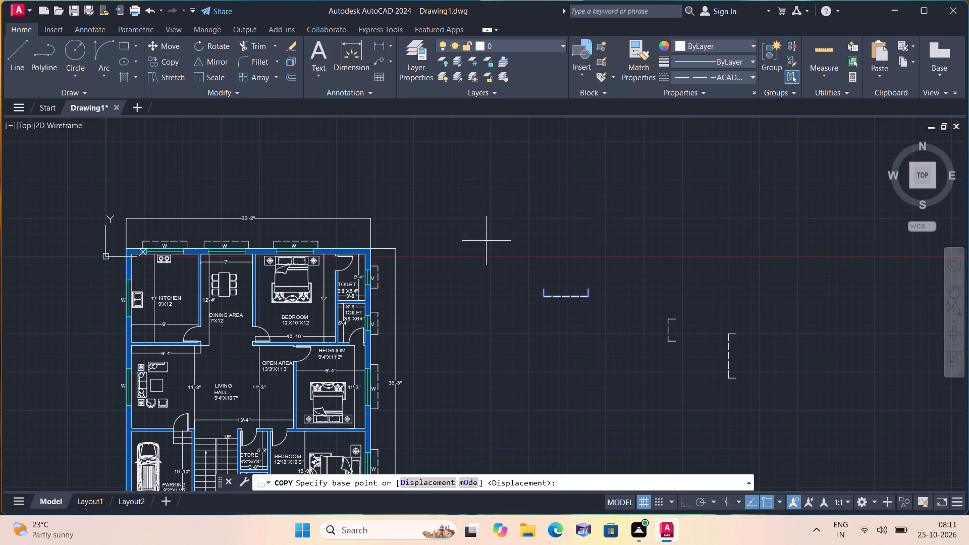
left_click(540, 286)
scroll(520, 247, "down", 2)
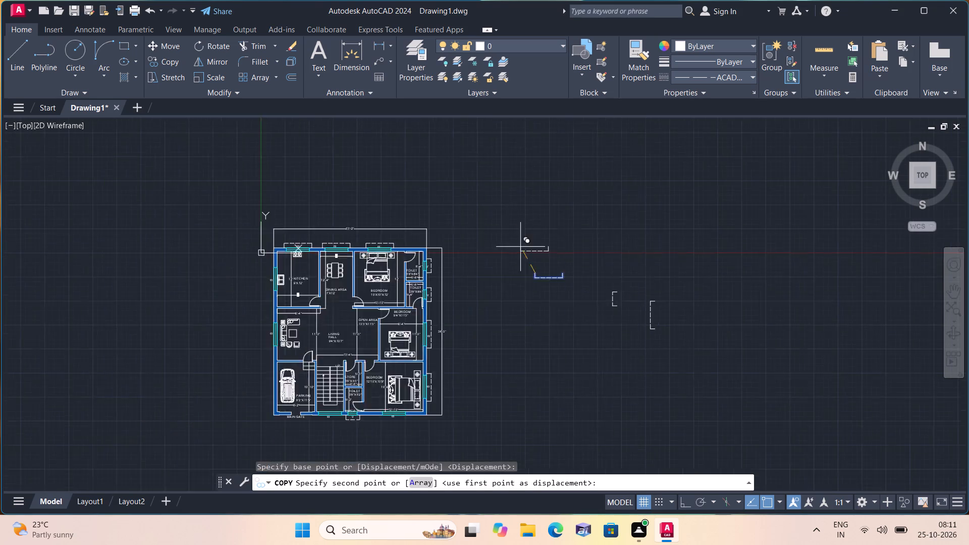
scroll(372, 378, "up", 5)
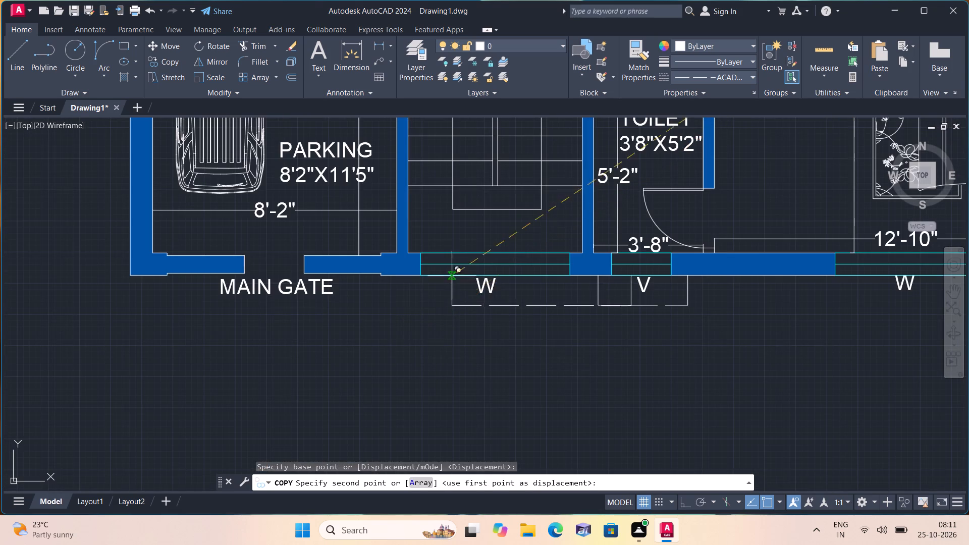
scroll(409, 270, "up", 2)
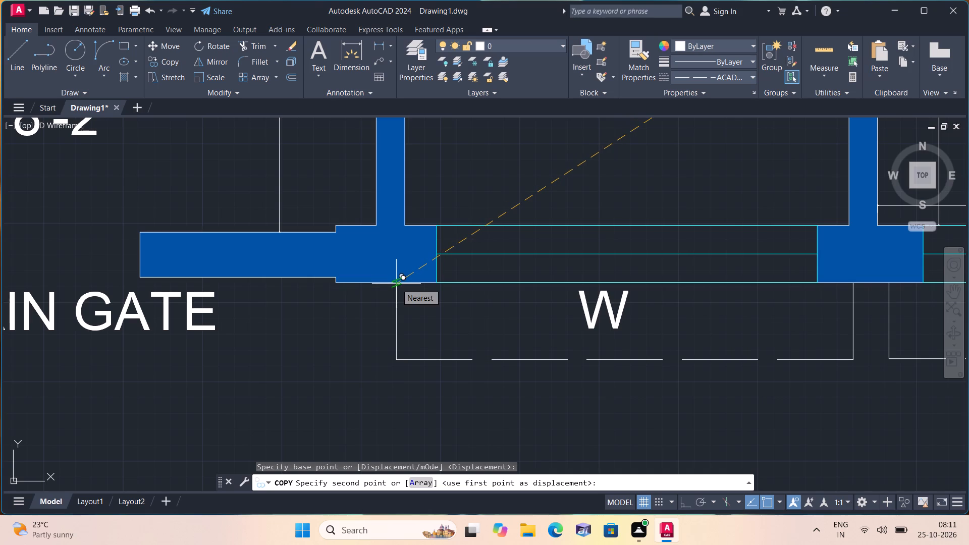
left_click(397, 284)
Place another copy of the 6' horizontal bracket on the lower outer wall face around the 12'10"X10'9" bedroom's window.
scroll(432, 312, "down", 4)
scroll(629, 305, "up", 2)
scroll(584, 321, "up", 1)
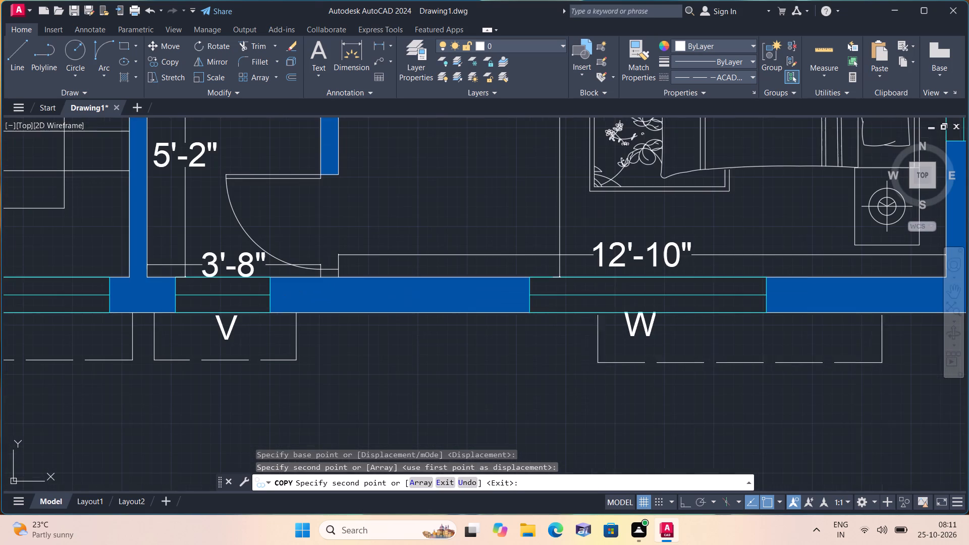
left_click(502, 313)
key("Escape")
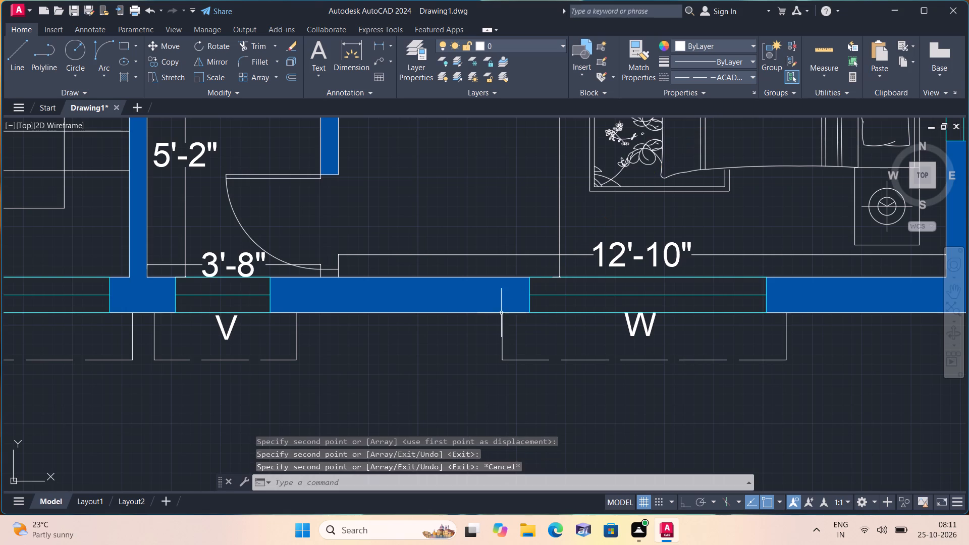
Erase the spare 6' horizontal and 3' vertical dashed brackets beside the plan.
scroll(497, 312, "down", 3)
scroll(565, 320, "down", 2)
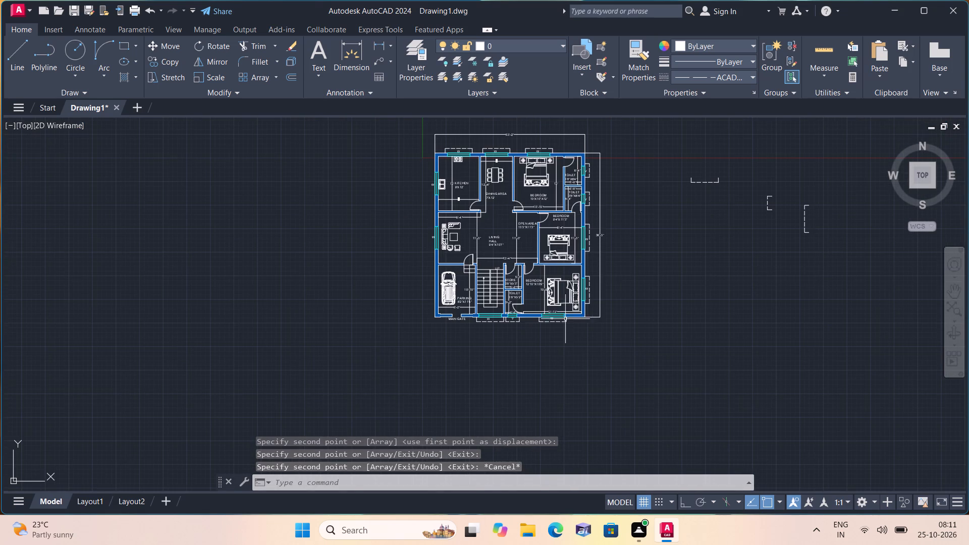
middle_click_drag(620, 268, 467, 322)
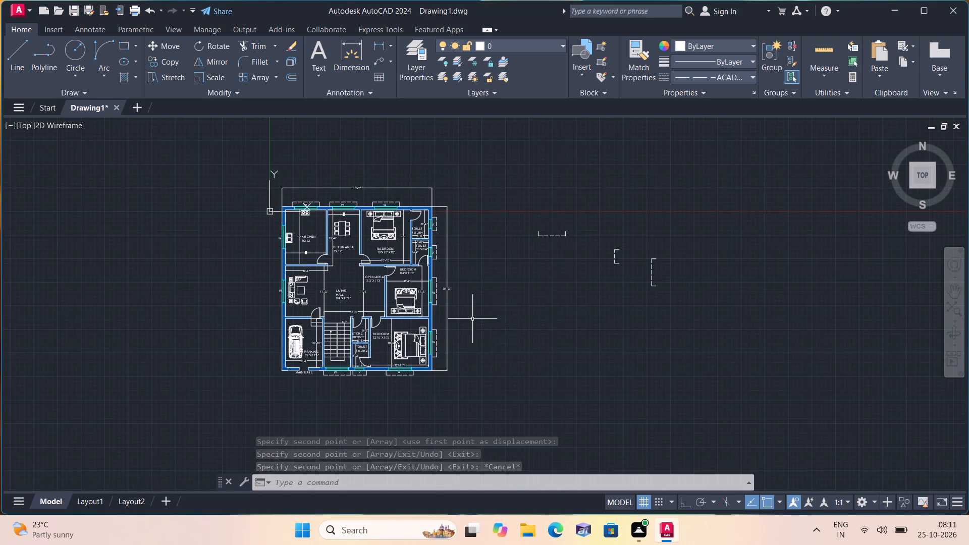
scroll(640, 270, "up", 1)
left_click_drag(627, 272, 594, 244)
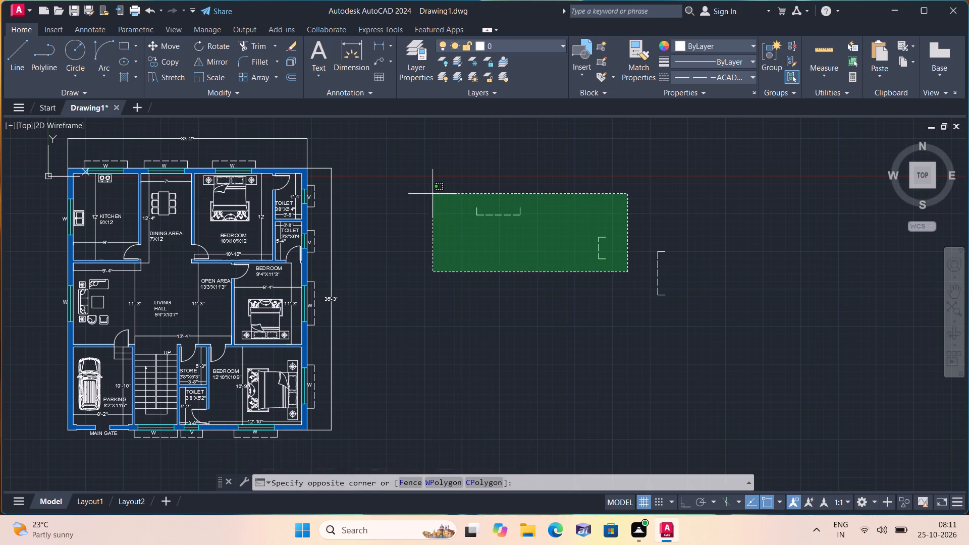
left_click(430, 187)
key("Delete")
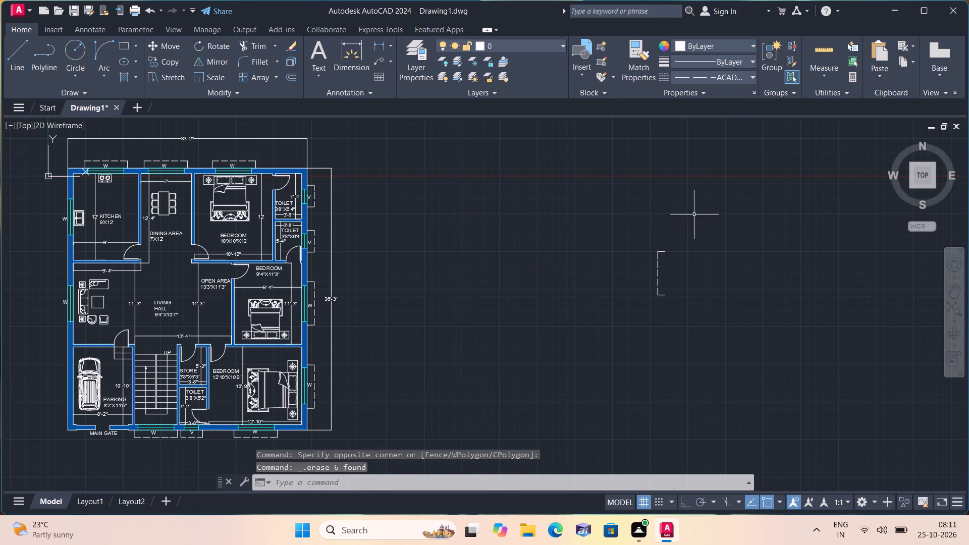
Copy the spare 6' vertical dashed bracket by its upper right end onto the left outer wall face at the kitchen window.
left_click_drag(627, 213, 637, 242)
left_click(742, 350)
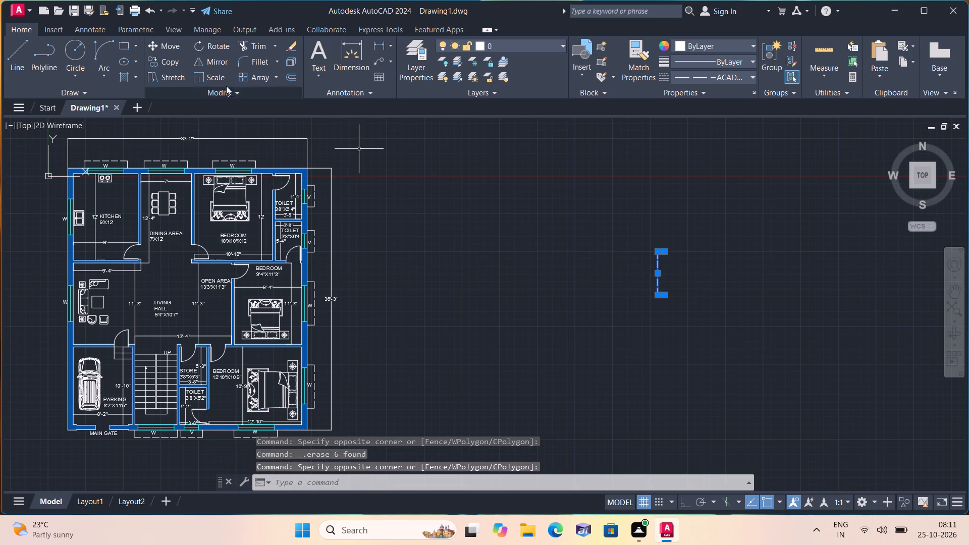
left_click(160, 61)
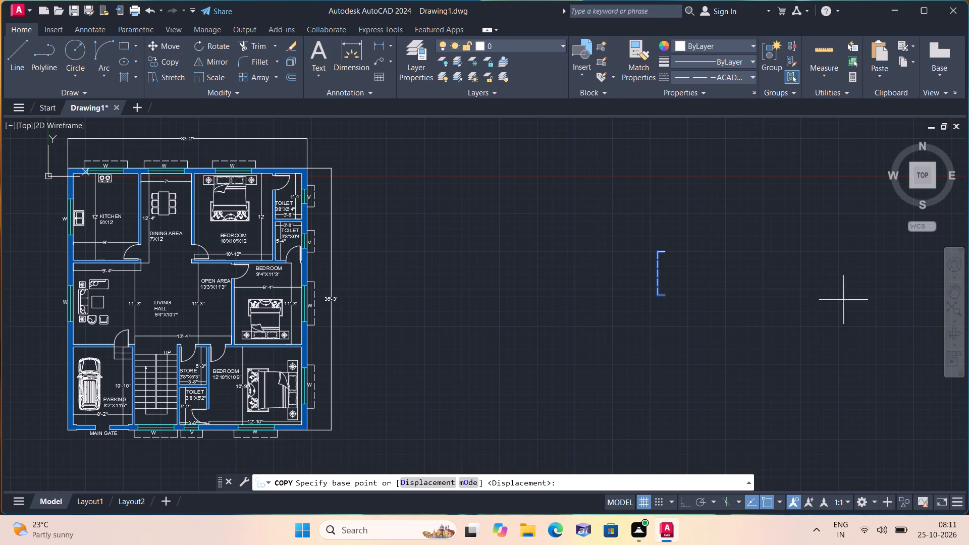
left_click(670, 251)
scroll(670, 247, "down", 1)
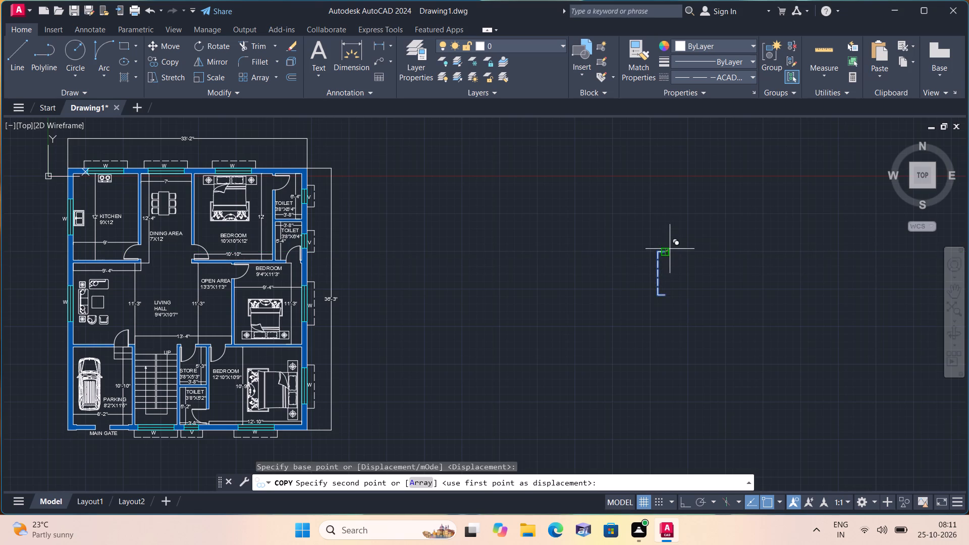
scroll(271, 215, "up", 2)
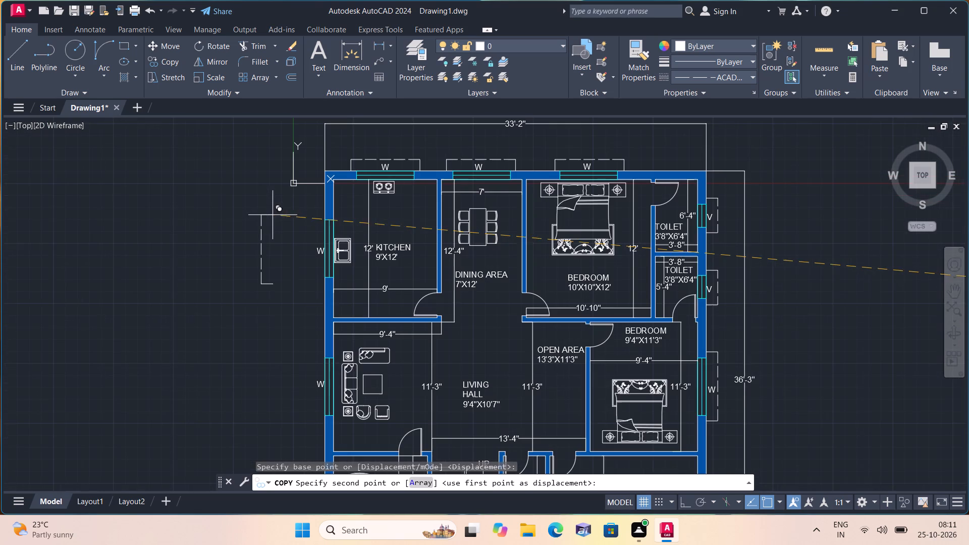
scroll(303, 207, "up", 3)
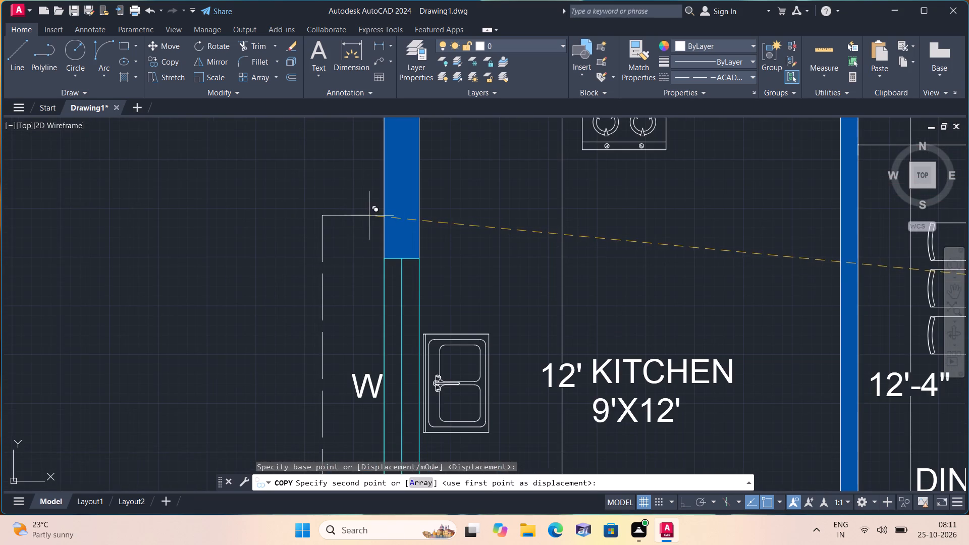
scroll(380, 215, "down", 1)
middle_click_drag(373, 203, 367, 173)
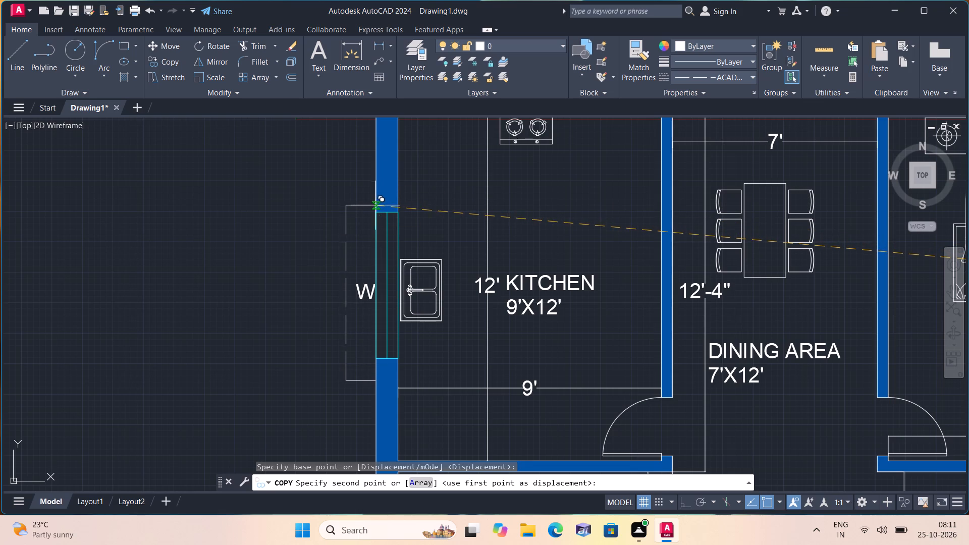
left_click(375, 206)
Place another copy of the 6' vertical bracket on the left outer wall face around the living hall window.
scroll(376, 178, "down", 1)
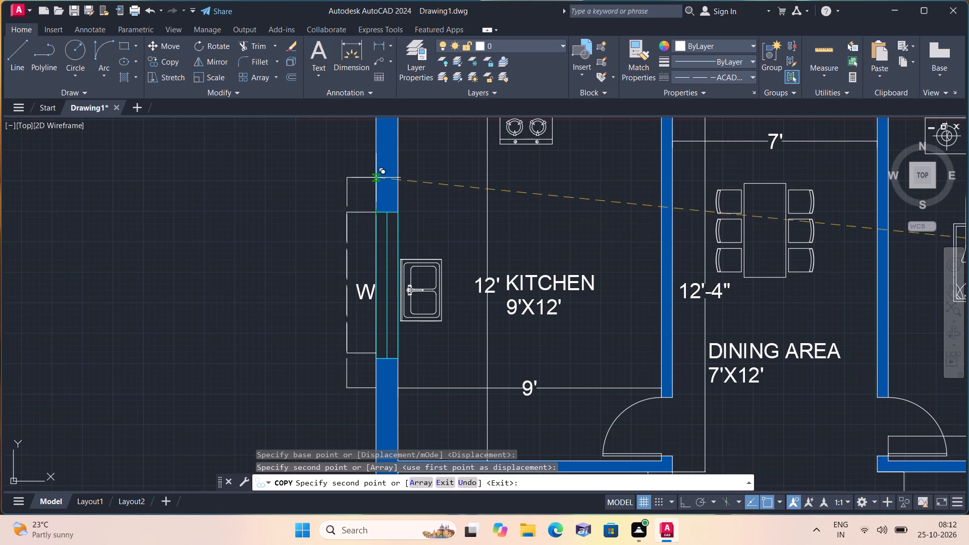
scroll(376, 179, "down", 2)
scroll(390, 293, "up", 2)
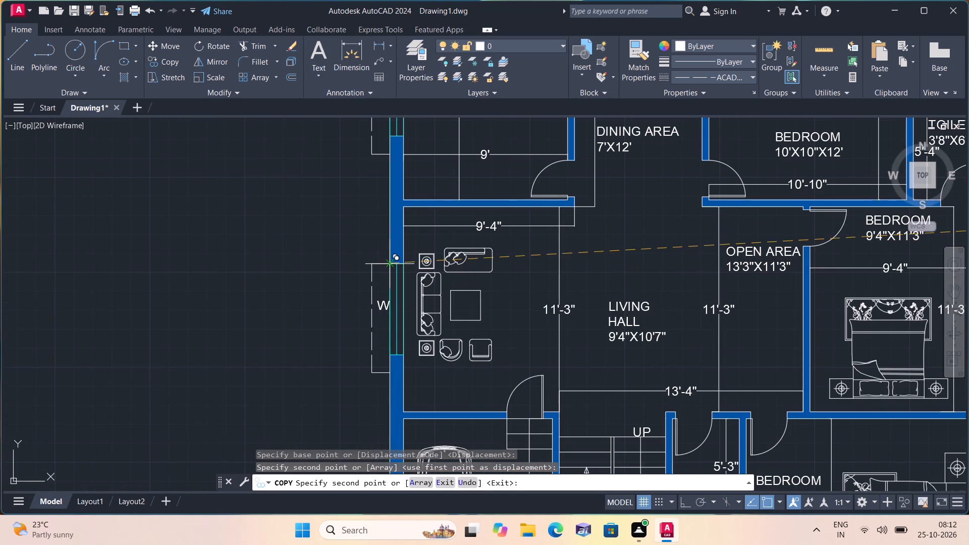
scroll(388, 254, "up", 1)
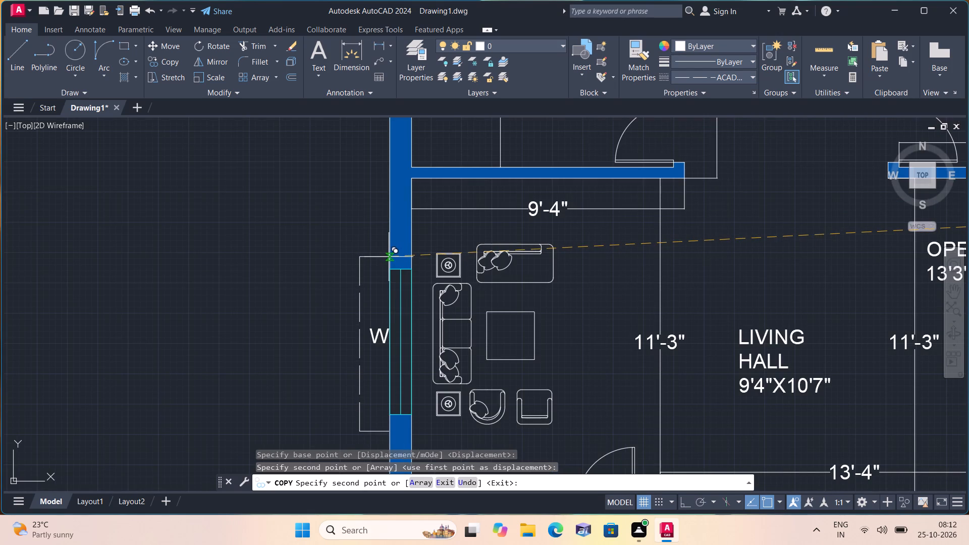
left_click(389, 256)
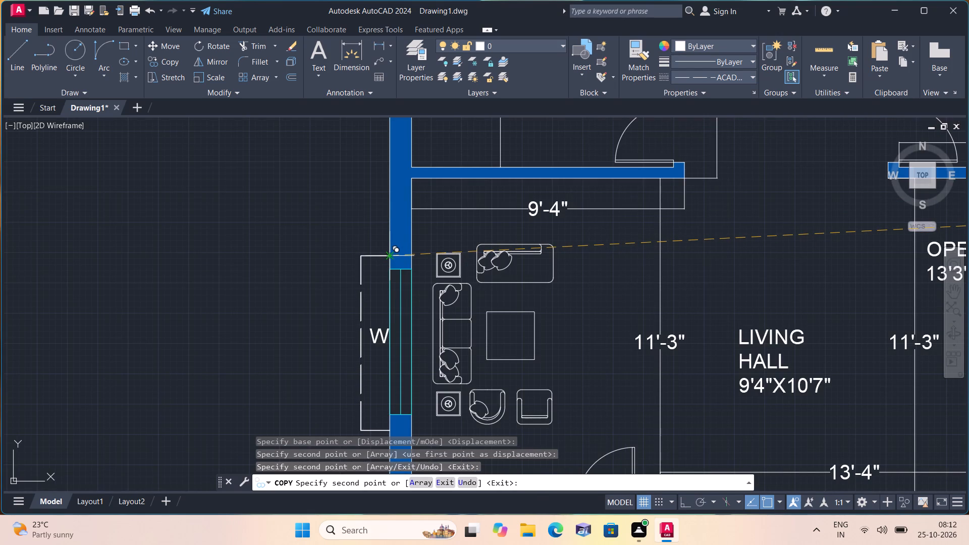
key("Escape")
Erase the remaining spare 6' vertical dashed bracket beside the plan.
scroll(369, 228, "down", 3)
scroll(540, 286, "down", 2)
middle_click_drag(528, 286, 509, 286)
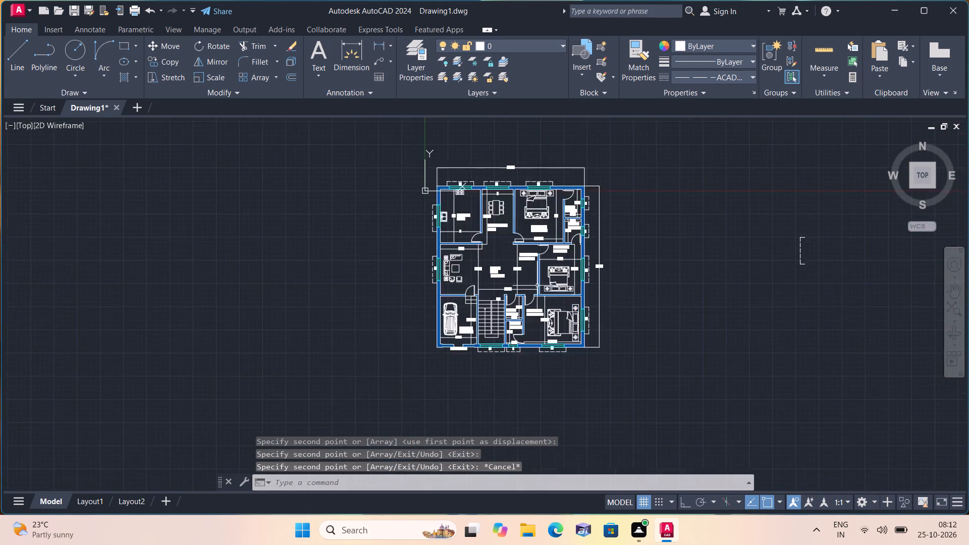
middle_click_drag(509, 286, 469, 299)
left_click(620, 255)
left_click(705, 312)
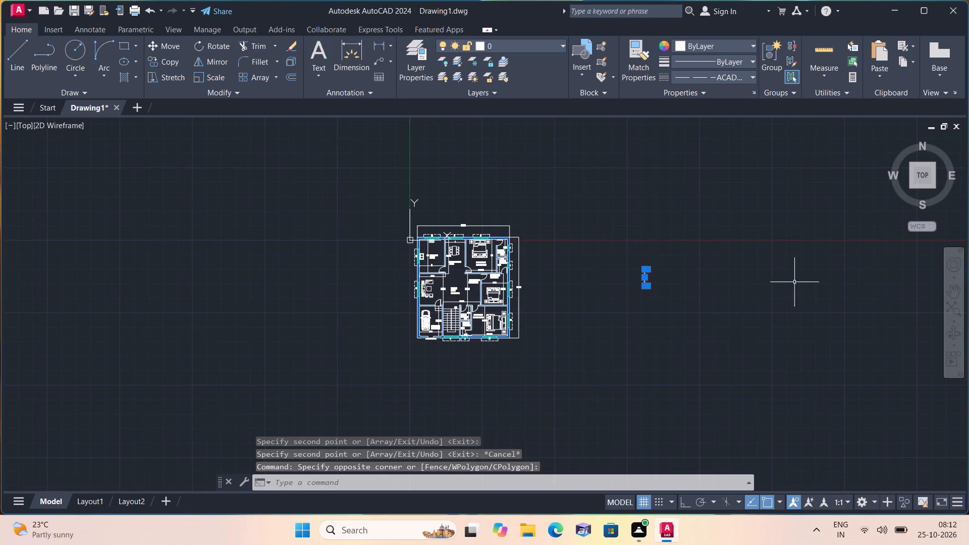
key("Delete")
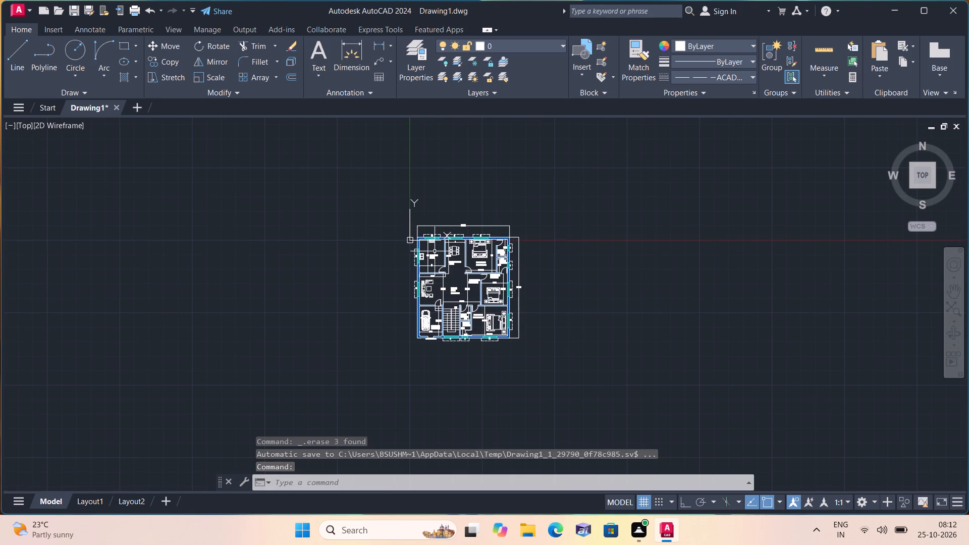
Move the kitchen window's left-wall dashed bracket up along the outer wall face so it extends evenly past both window ends.
scroll(424, 284, "up", 3)
middle_click_drag(343, 217, 340, 225)
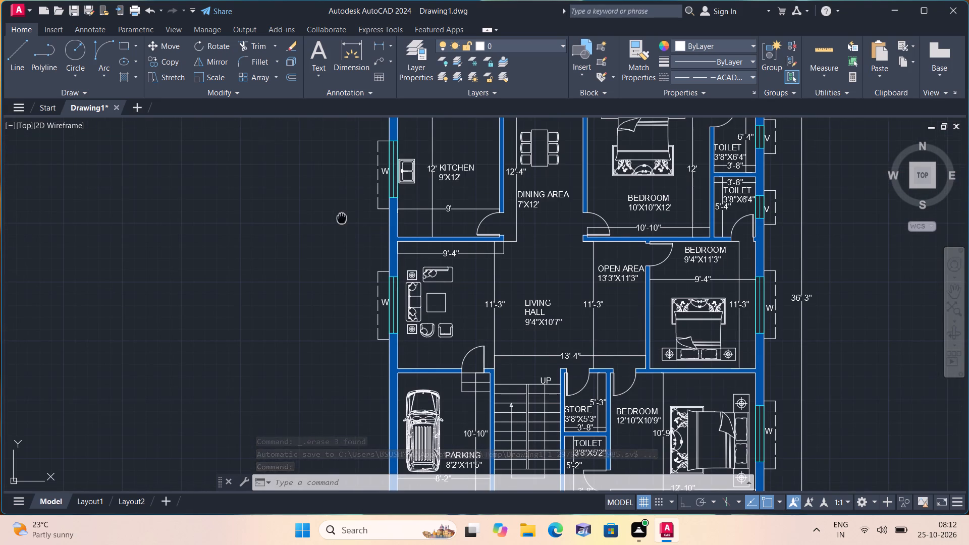
middle_click_drag(340, 225, 349, 310)
scroll(385, 252, "up", 2)
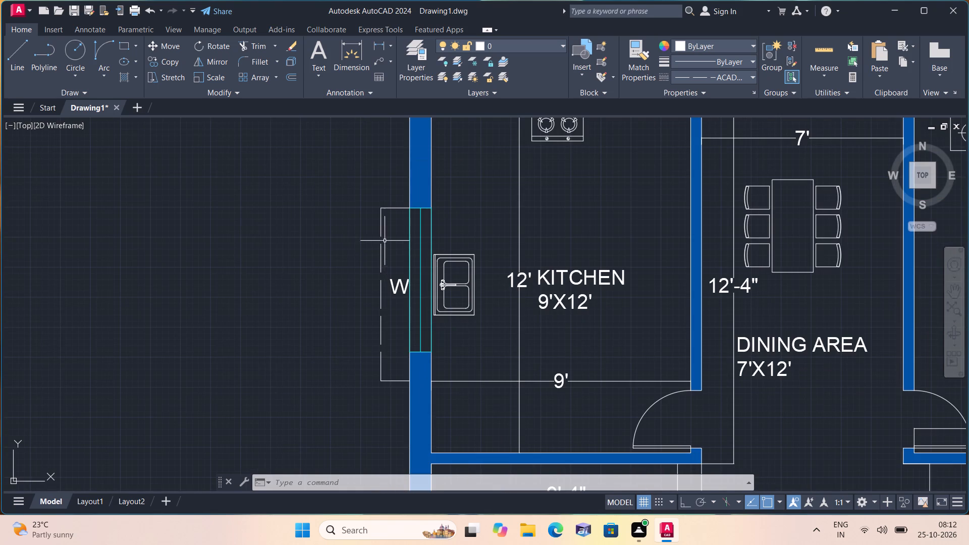
left_click(380, 233)
left_click_drag(393, 219, 390, 212)
left_click(385, 189)
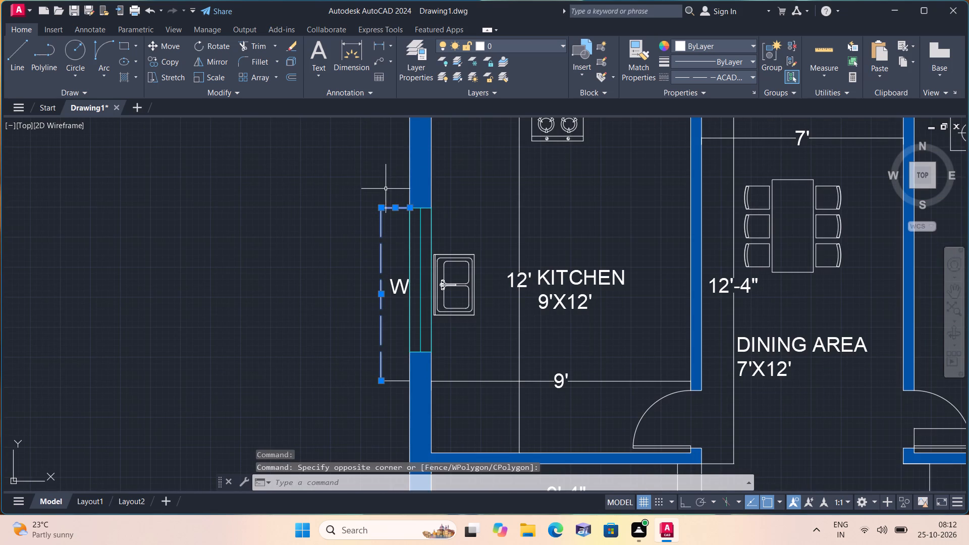
scroll(386, 409, "up", 1)
left_click_drag(408, 393, 406, 389)
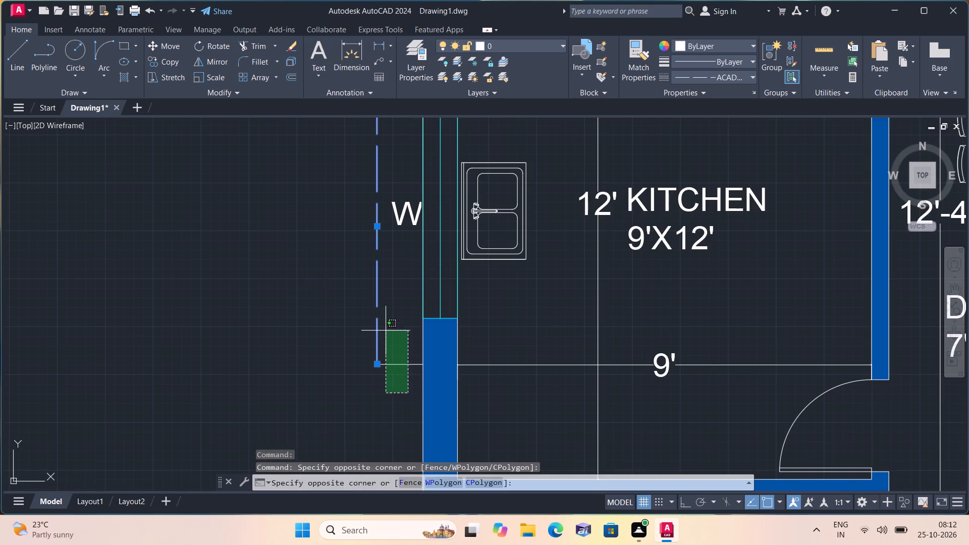
left_click(386, 331)
left_click(173, 45)
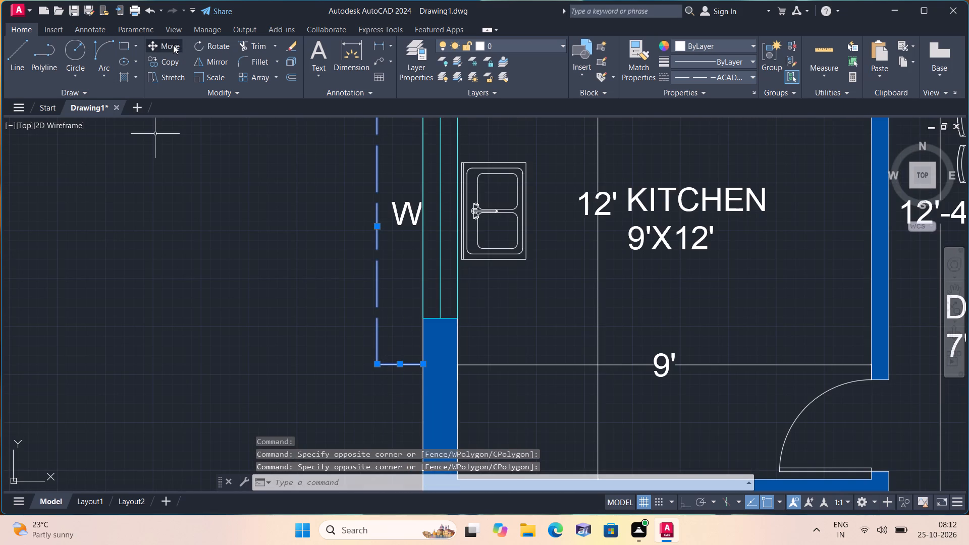
scroll(272, 318, "down", 1)
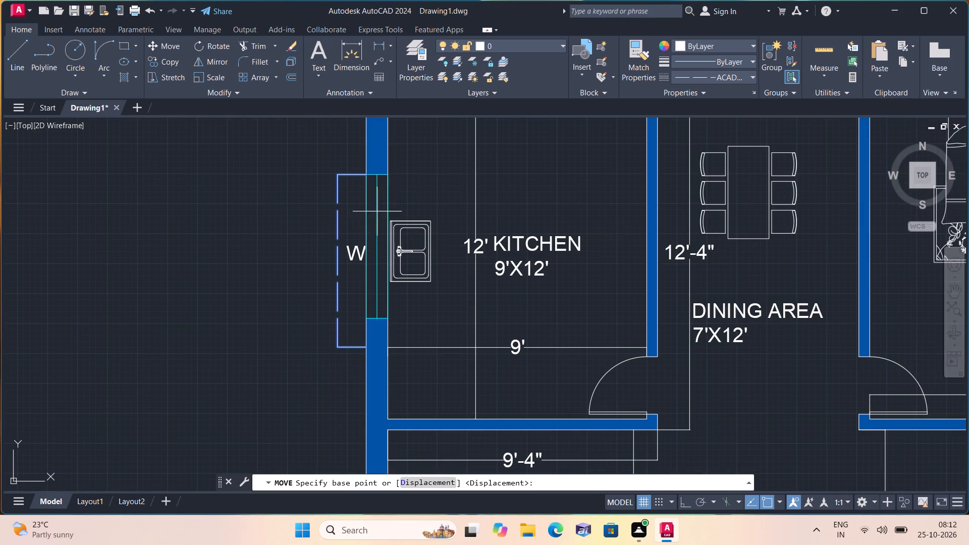
left_click(366, 175)
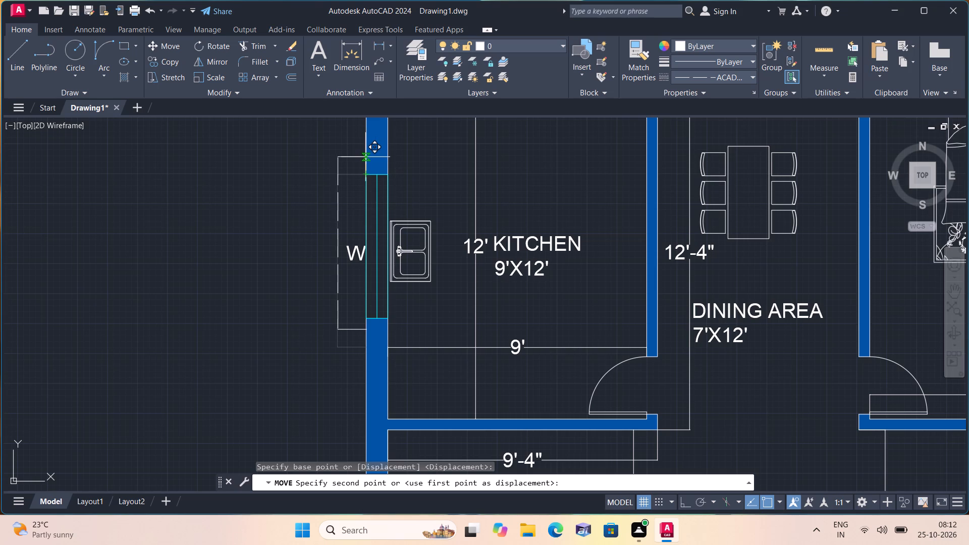
left_click(365, 157)
key("Escape")
scroll(382, 200, "down", 1)
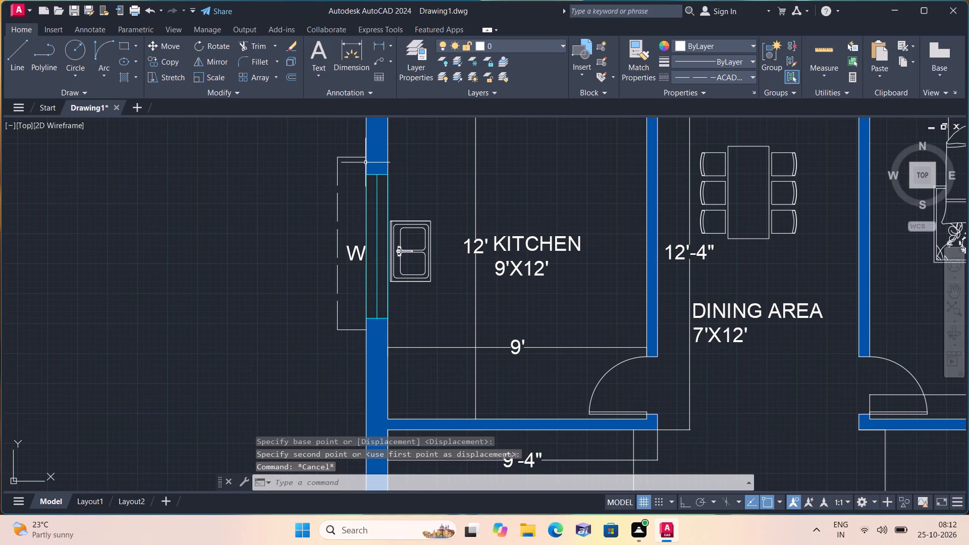
scroll(383, 202, "down", 2)
scroll(439, 274, "down", 1)
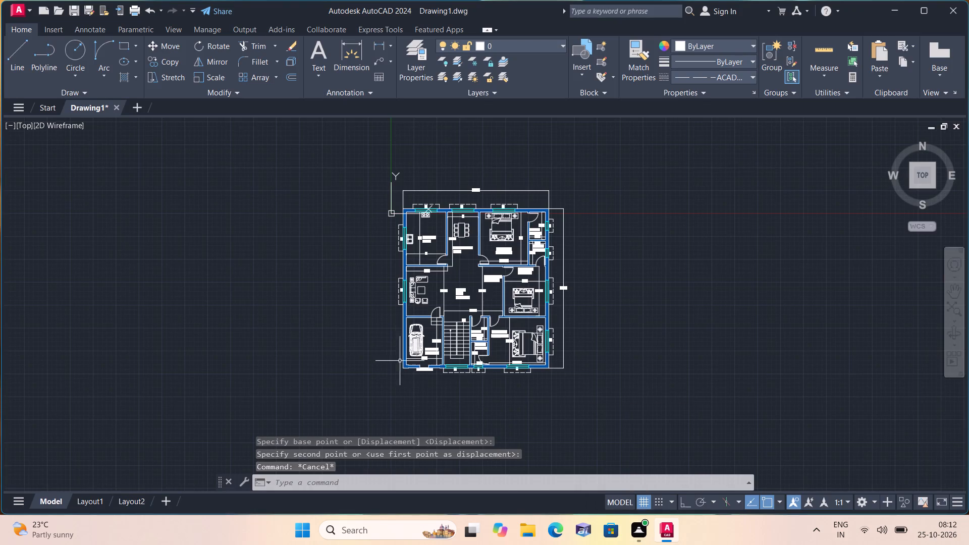
Replace the text of the overall width dimension above the plan with 32'-6".
scroll(393, 342, "down", 1)
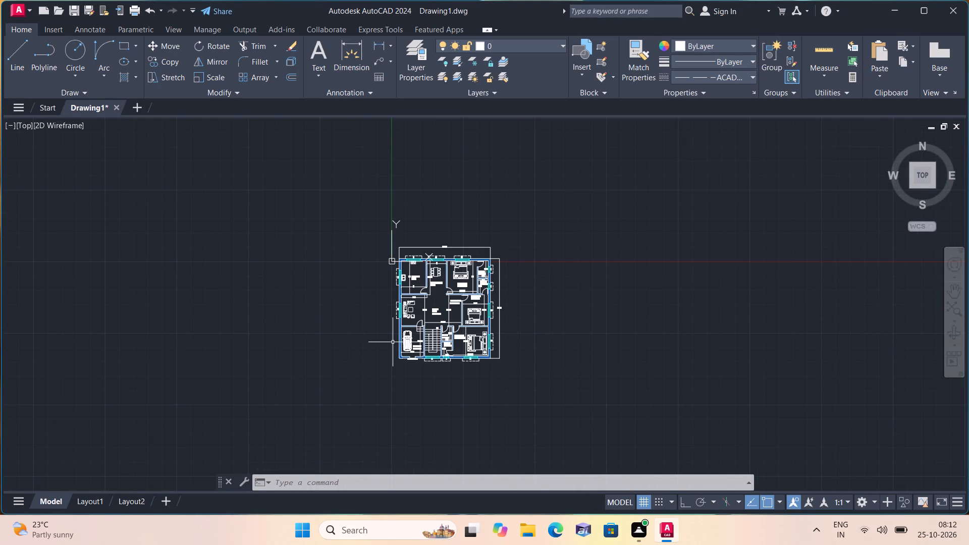
scroll(393, 342, "up", 1)
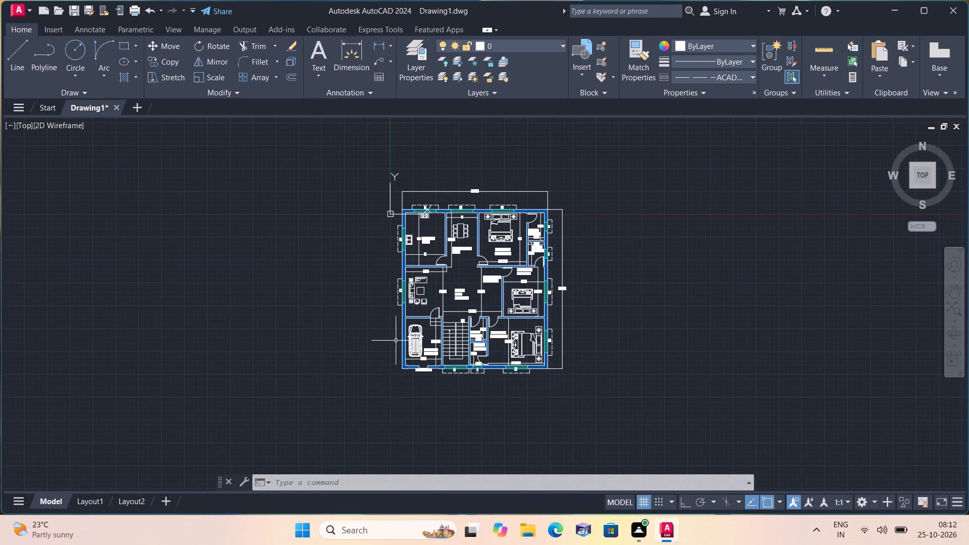
scroll(490, 227, "up", 1)
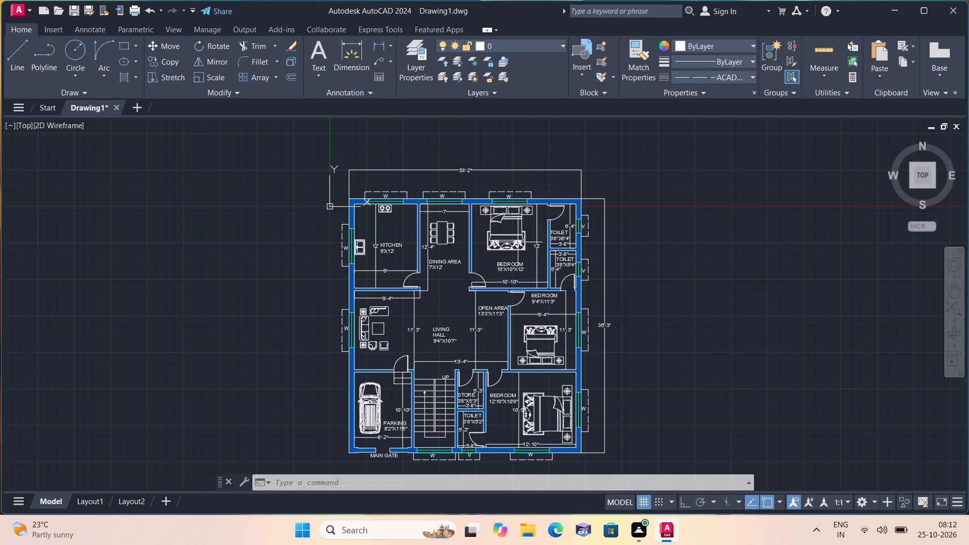
scroll(451, 214, "up", 1)
middle_click_drag(446, 216, 429, 233)
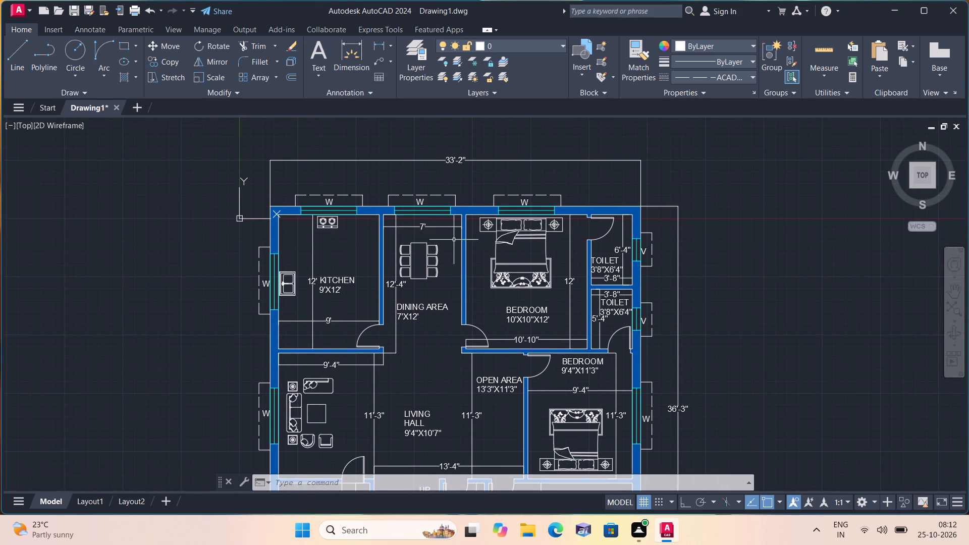
scroll(478, 138, "up", 2)
left_click(437, 182)
double_click(429, 179)
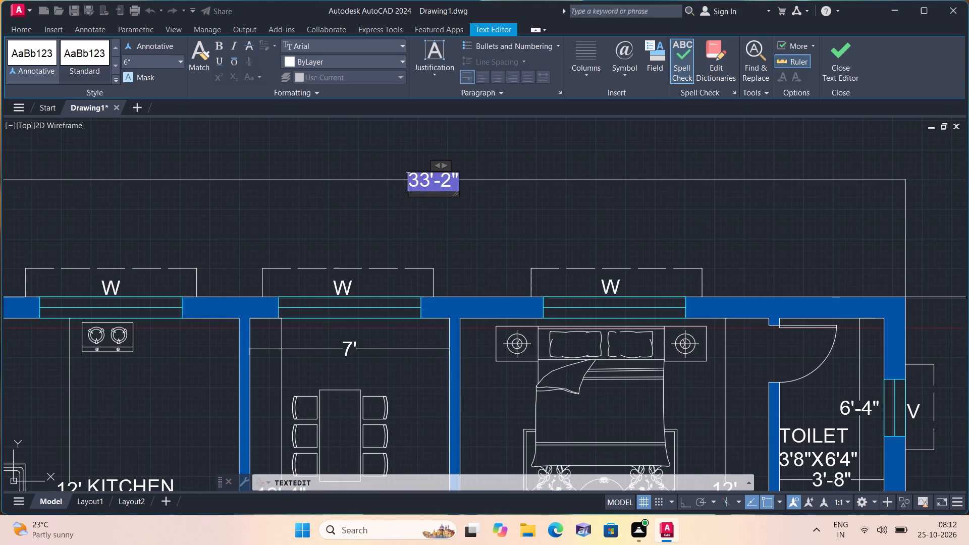
left_click(429, 179)
key("BackSpace")
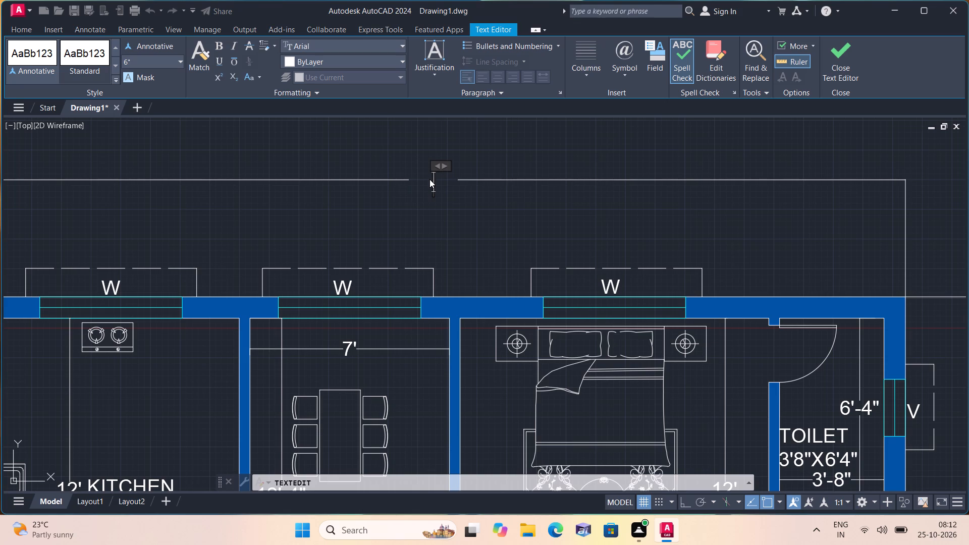
type("32'")
key("minus")
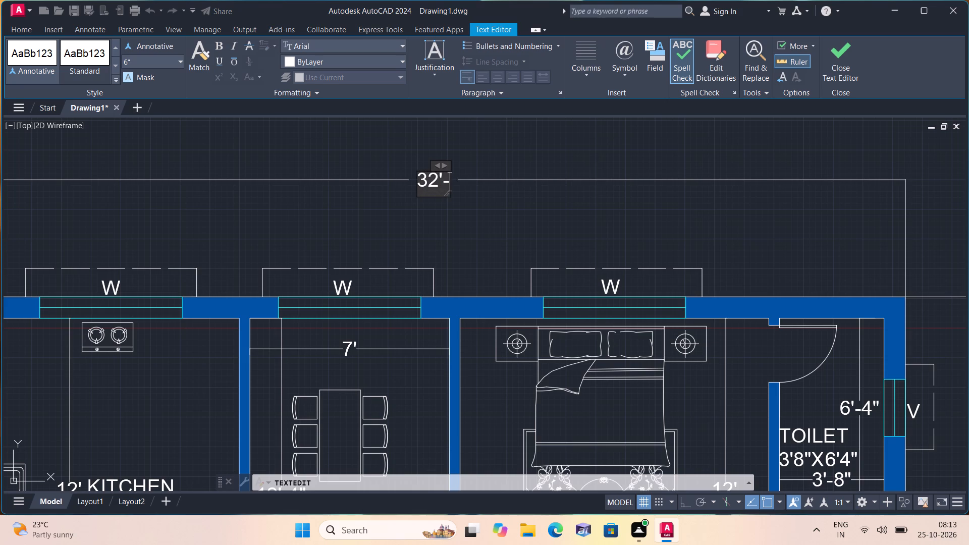
type("6\"")
left_click(373, 213)
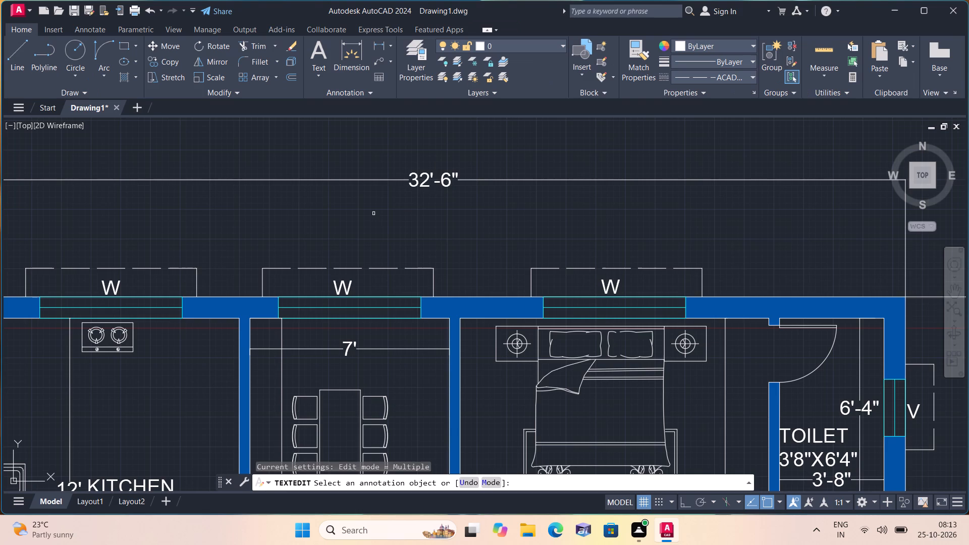
Replace the text of the overall length dimension beside the plan's right outer wall with 35'-8".
scroll(372, 202, "down", 2)
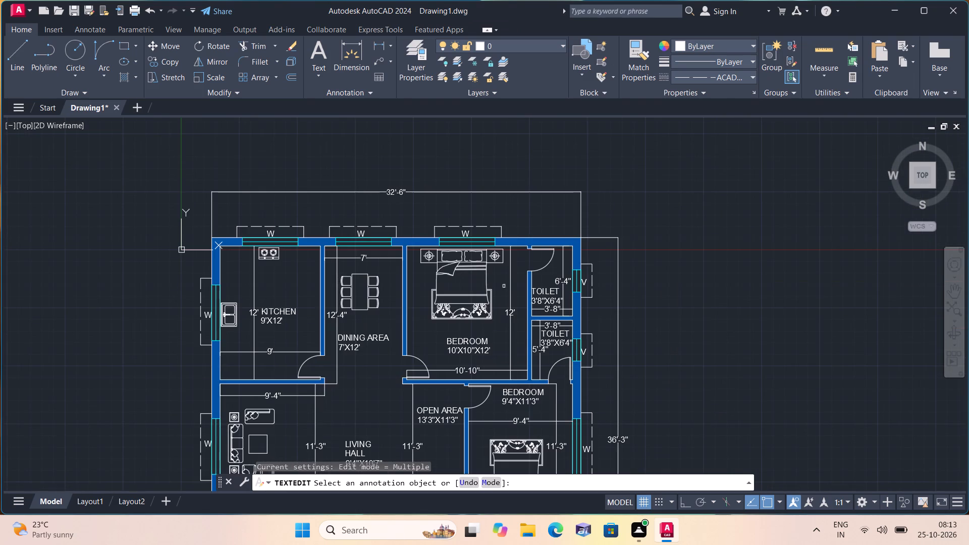
middle_click_drag(638, 375, 566, 260)
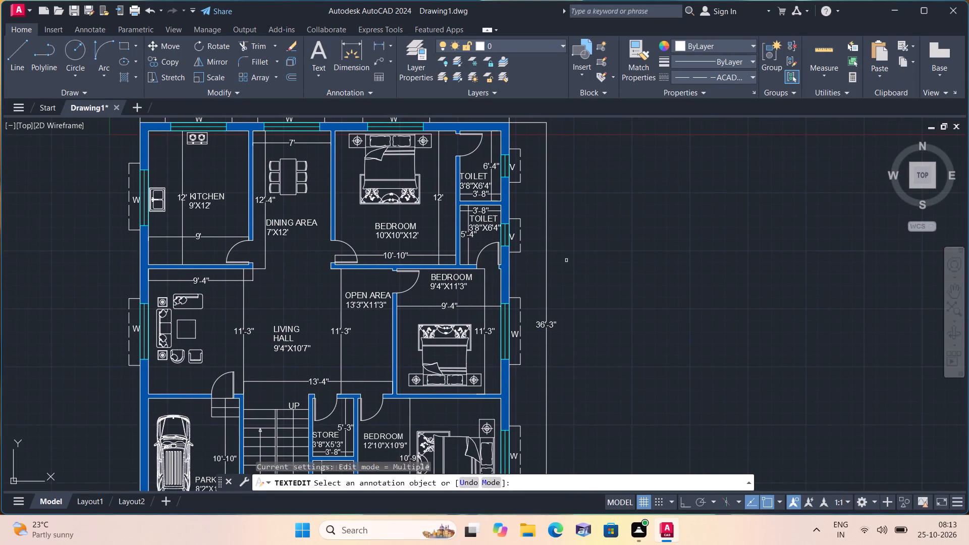
scroll(543, 333, "up", 1)
double_click(545, 318)
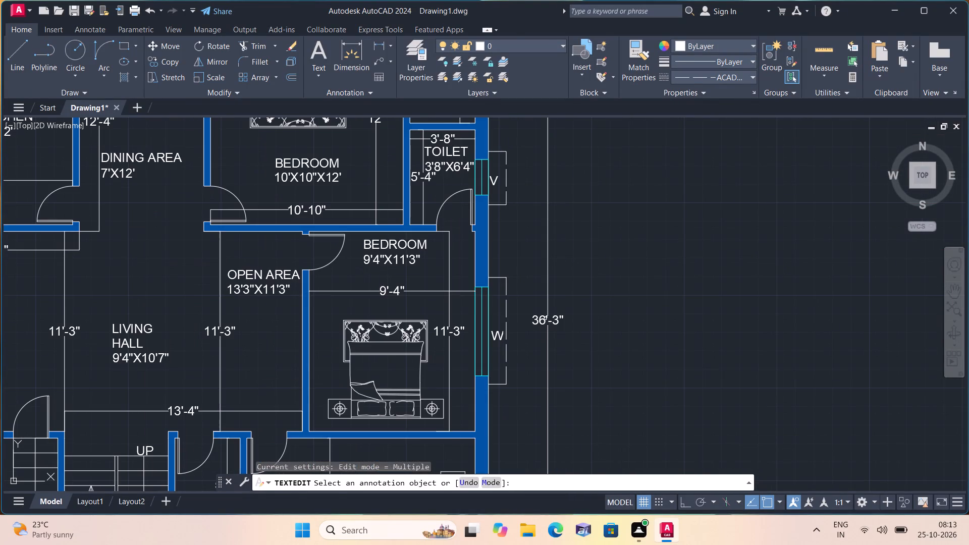
left_click(545, 318)
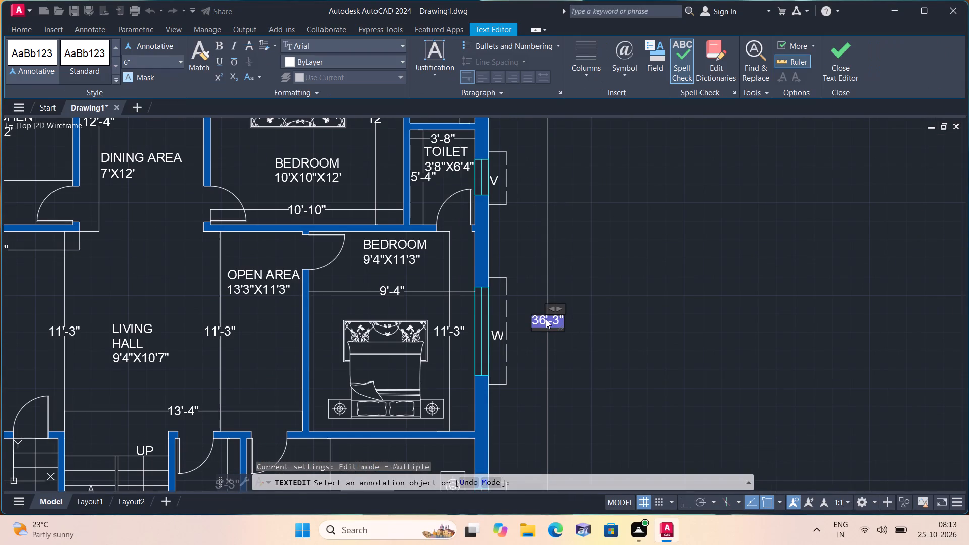
key("BackSpace")
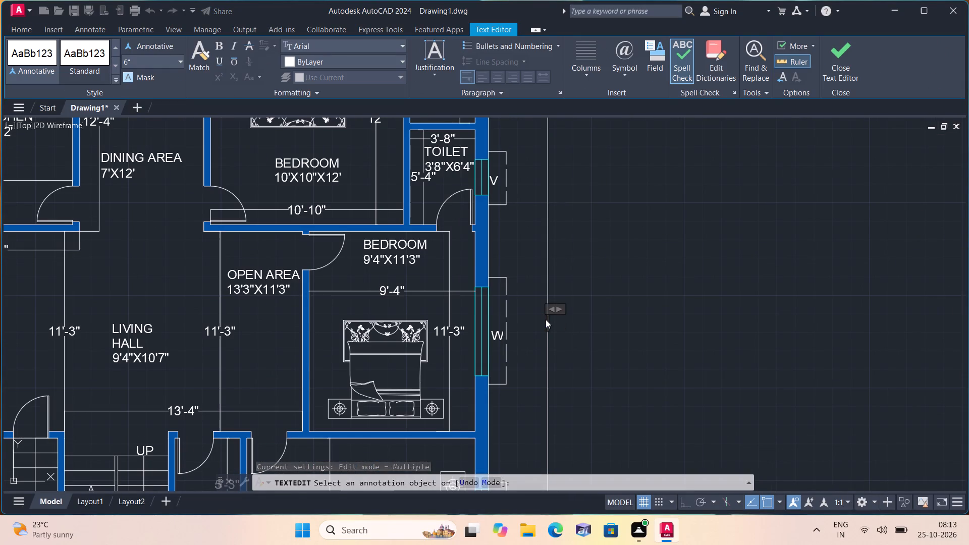
type("35'-8\"")
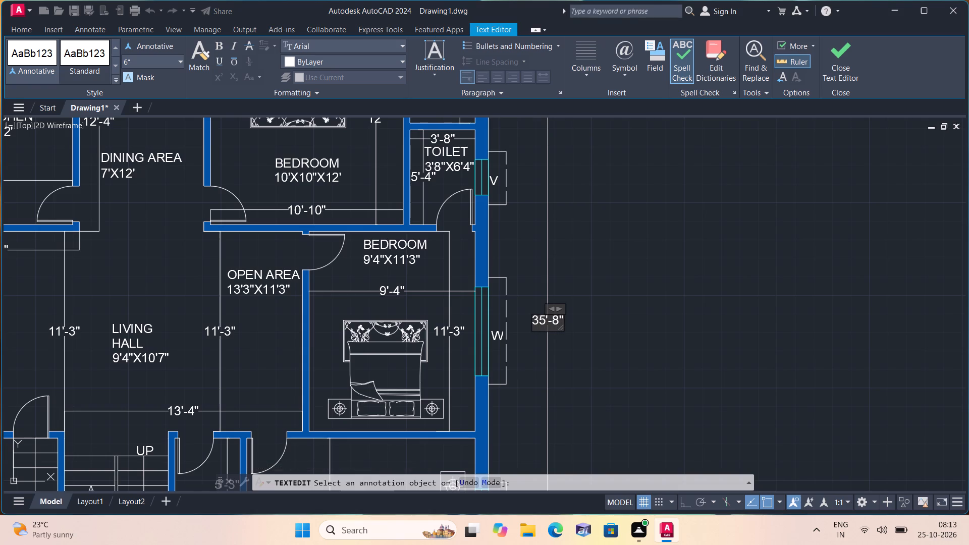
left_click(616, 292)
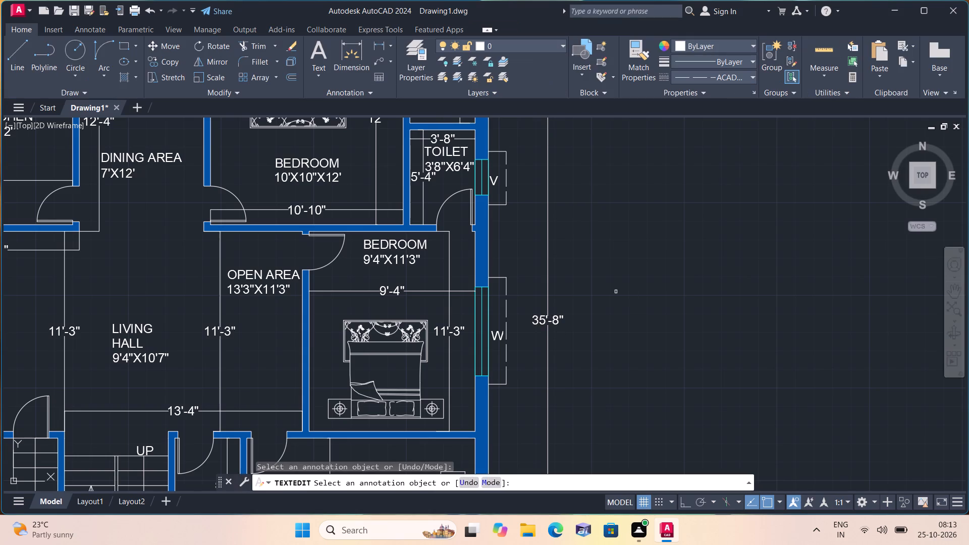
key("Escape")
Save the drawing in the Downloads folder under the file name blue2.
scroll(597, 284, "down", 1)
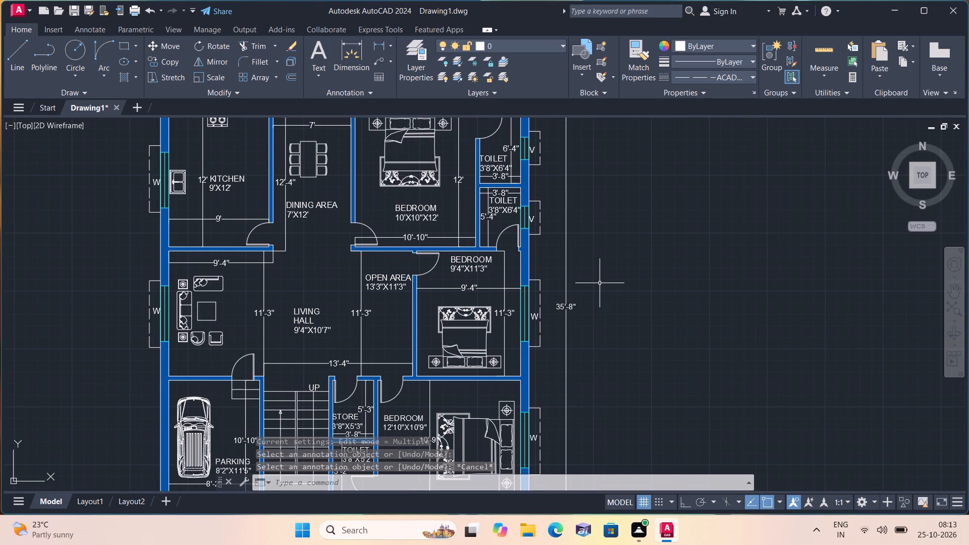
middle_click_drag(227, 432, 234, 305)
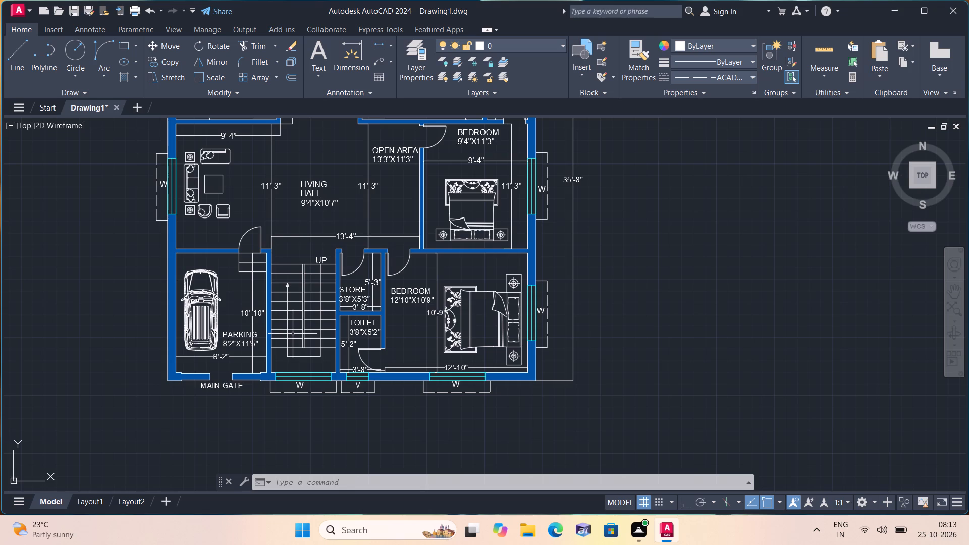
scroll(292, 334, "down", 1)
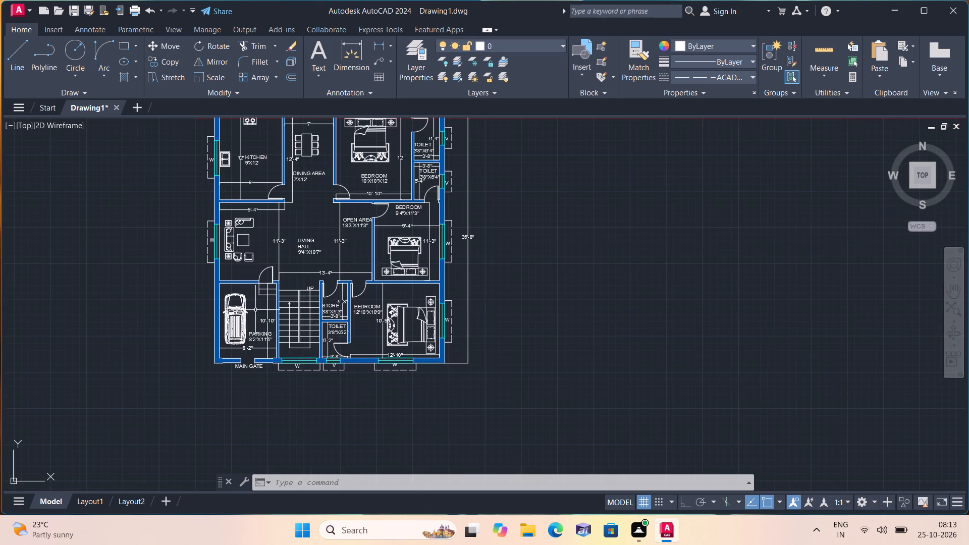
left_click(22, 14)
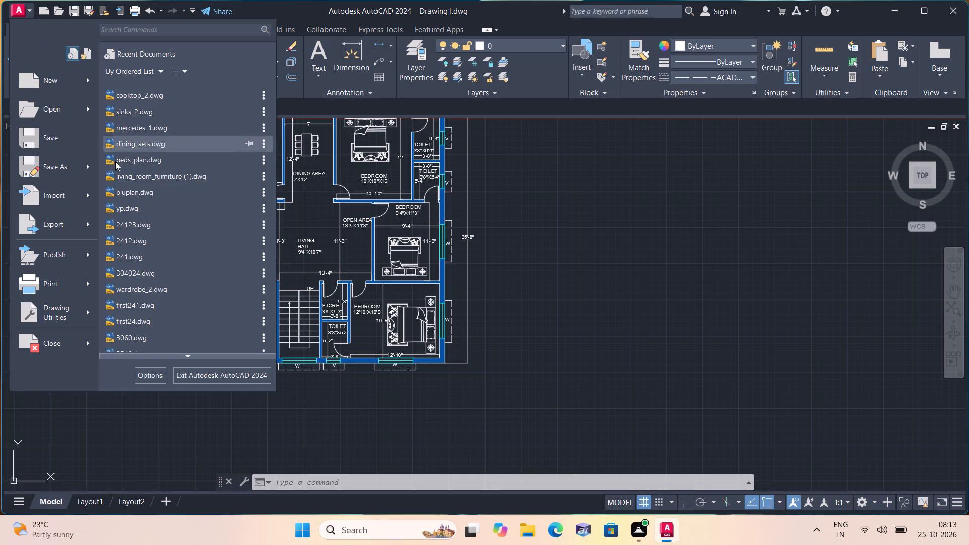
left_click(67, 136)
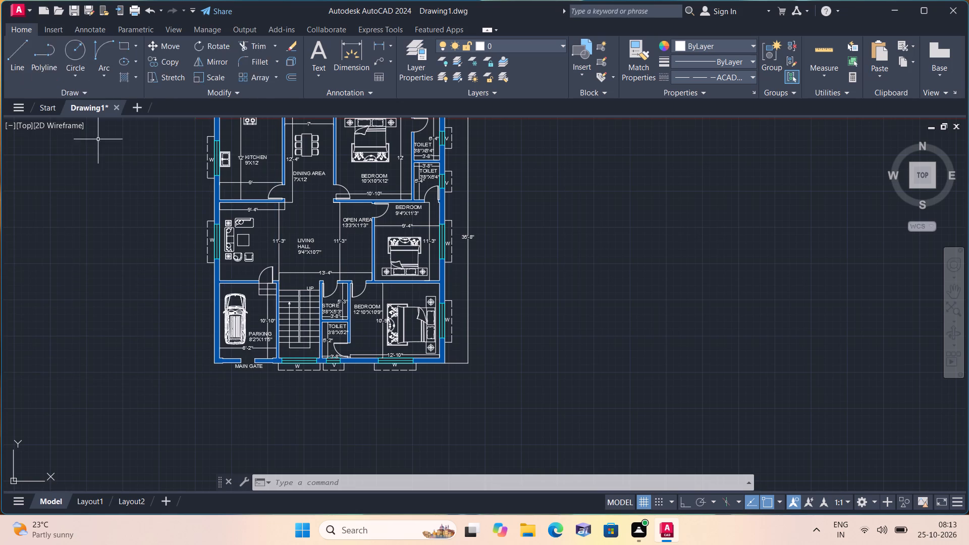
left_click(458, 379)
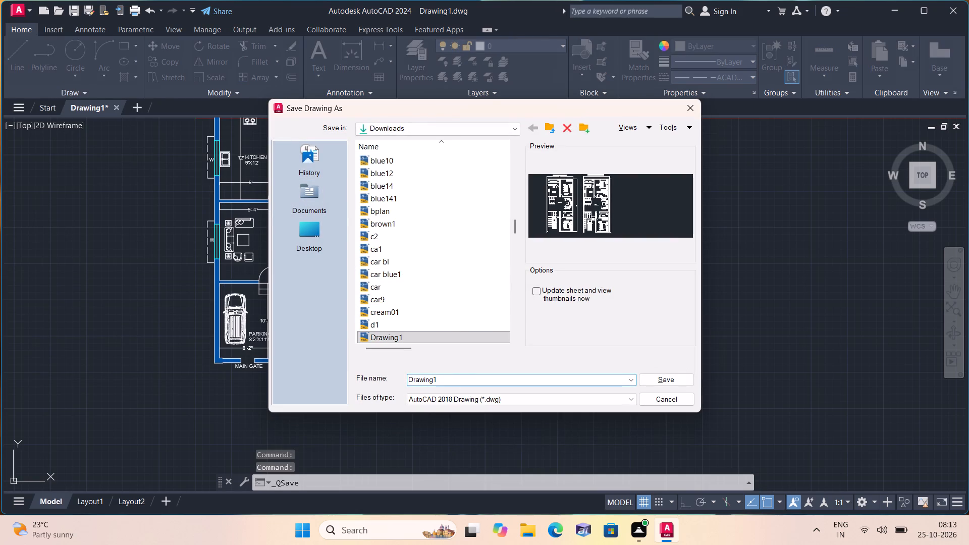
key("BackSpace")
key("BackSpace")
key("BackSpace")
key("BackSpace")
key("BackSpace")
key("BackSpace")
key("BackSpace")
key("BackSpace")
key("BackSpace")
key("BackSpace")
key("BackSpace")
key("BackSpace")
key("BackSpace")
key("BackSpace")
key("BackSpace")
key("BackSpace")
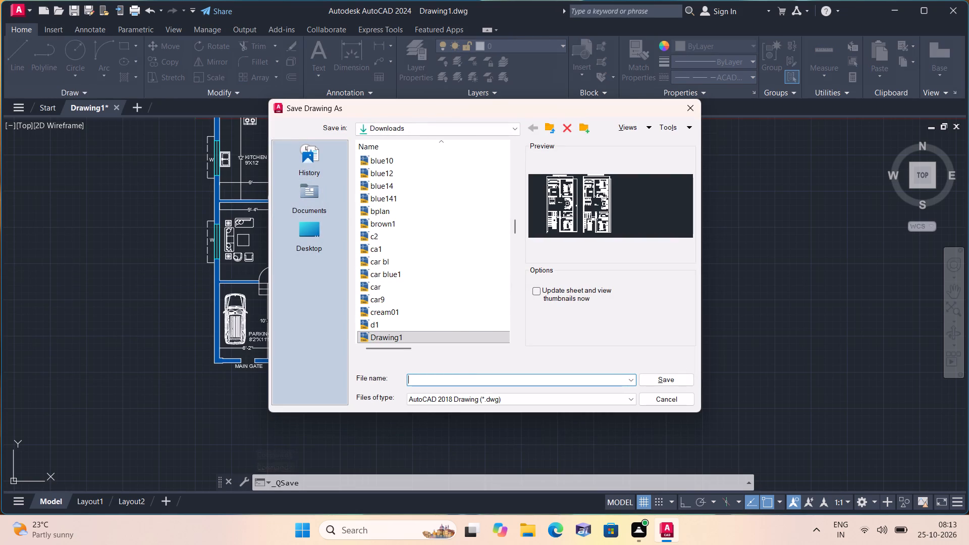
key("b")
type("lue")
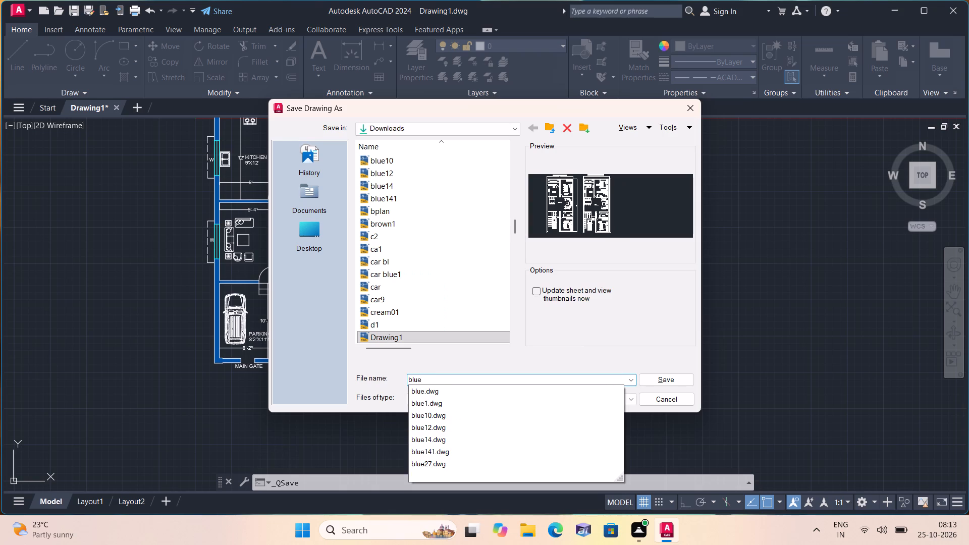
key("2")
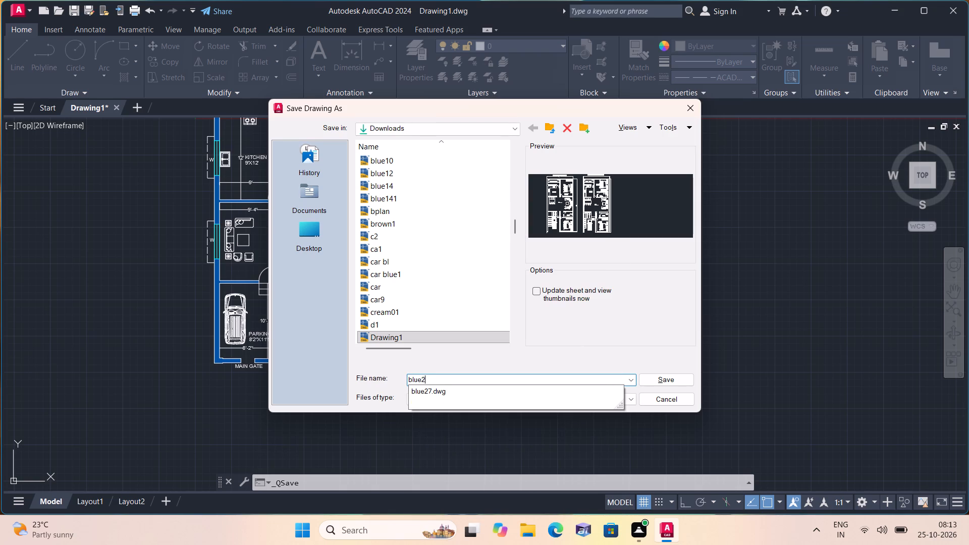
left_click(666, 379)
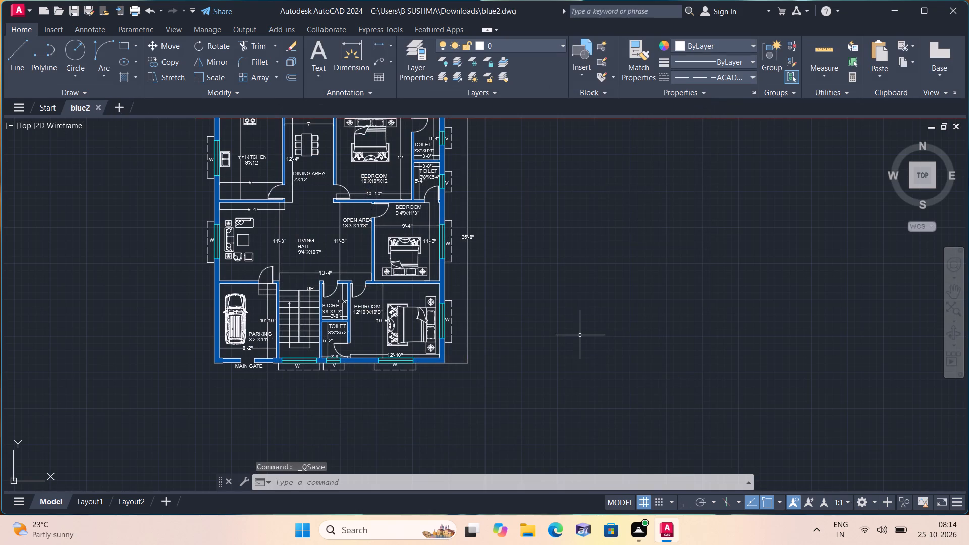
Start a plot of the drawing with the DWG To PDF.pc3 plotter and choose a paper size for it.
type("plot")
key("space")
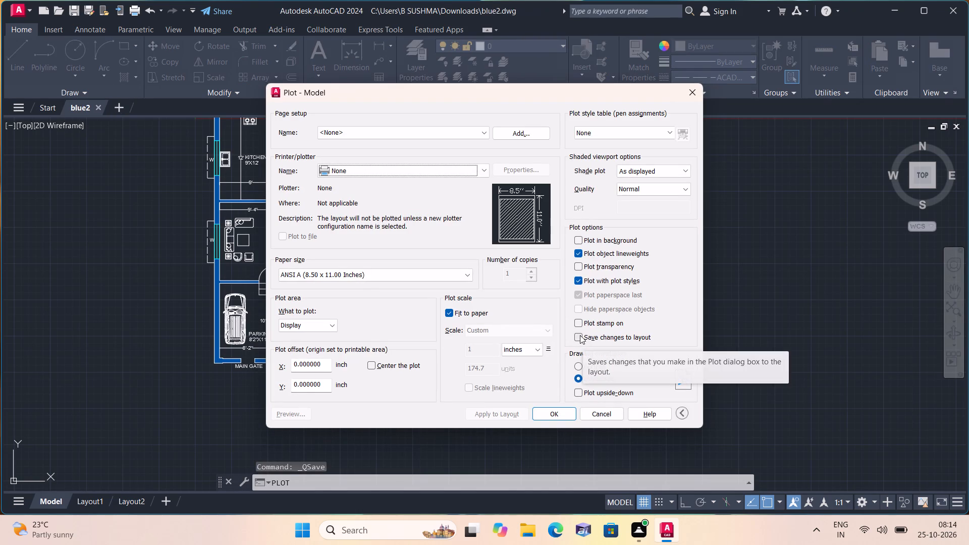
left_click(379, 170)
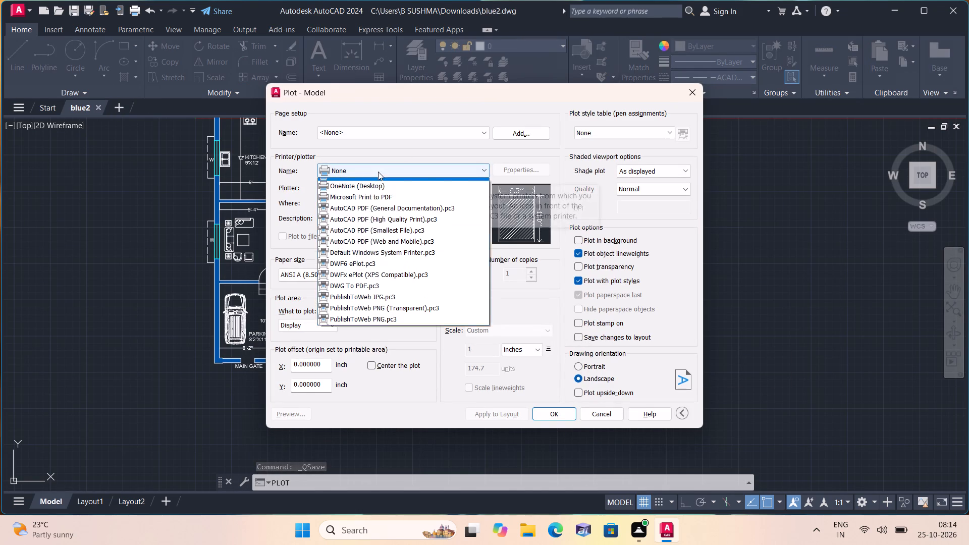
left_click(354, 293)
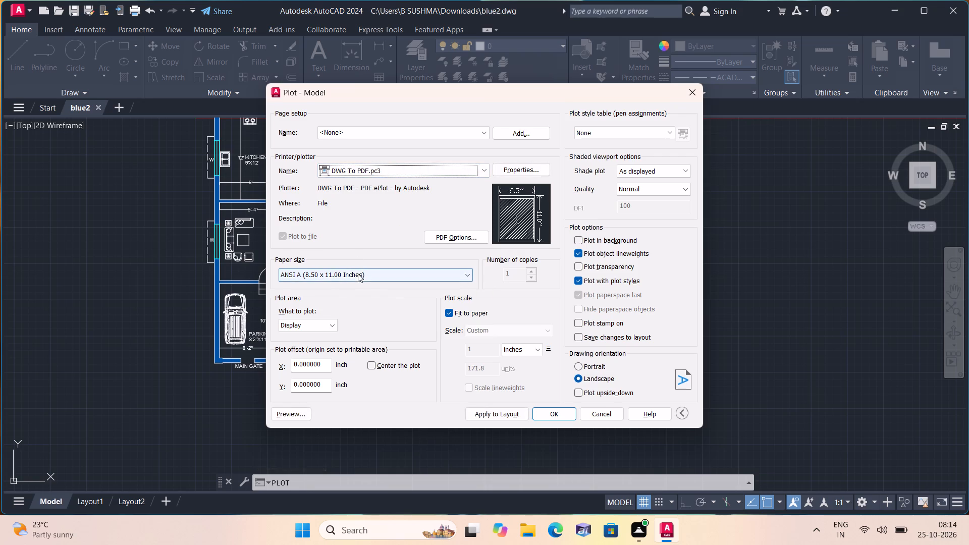
left_click(358, 273)
scroll(329, 264, "down", 6)
scroll(331, 449, "down", 6)
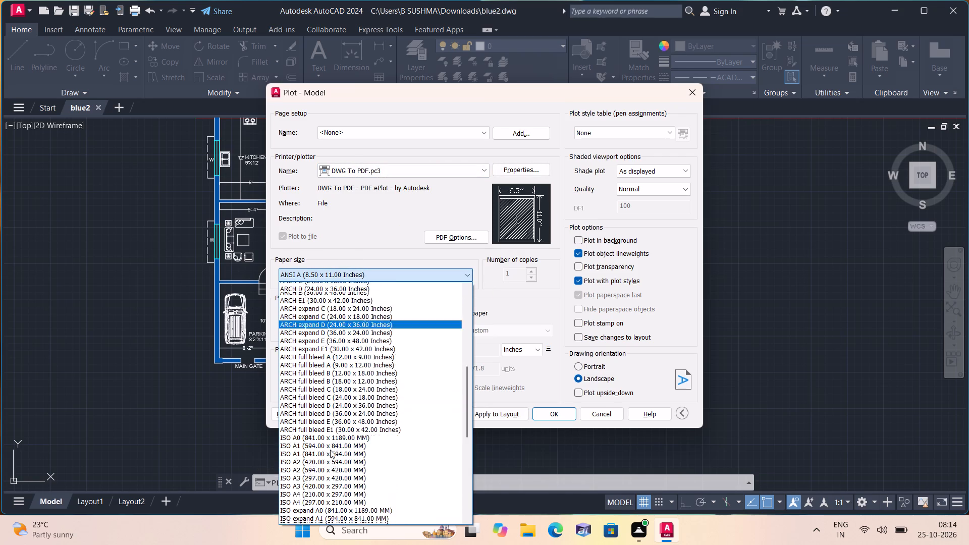
scroll(328, 462, "down", 2)
left_click(311, 430)
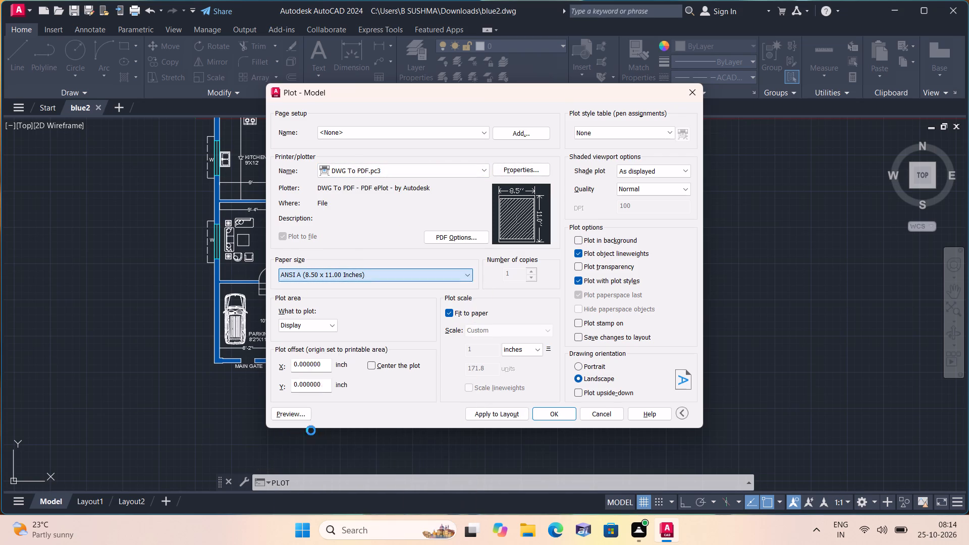
Set the plot area to a window enclosing the whole floor plan with its overall dimensions, and center the plot on the sheet.
left_click(321, 323)
left_click(314, 359)
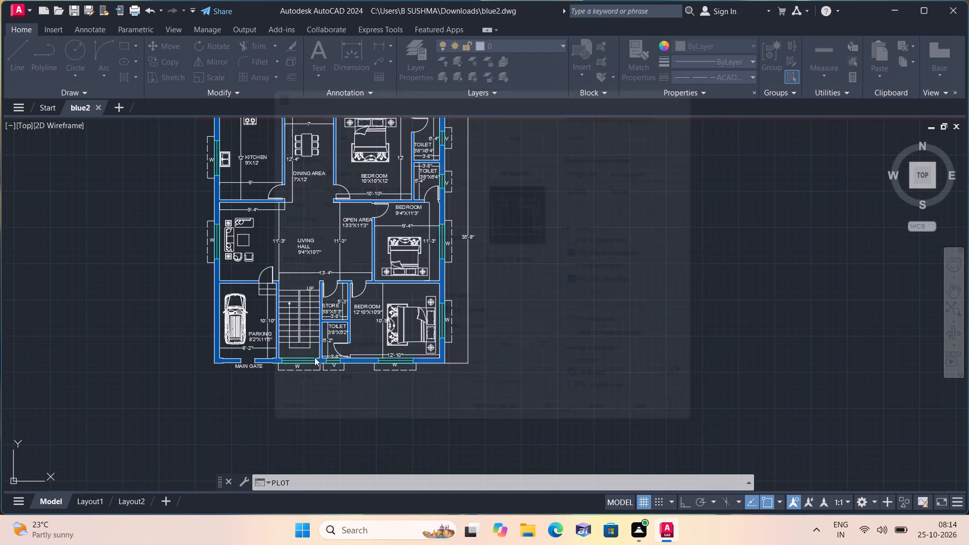
scroll(315, 357, "down", 4)
left_click(239, 258)
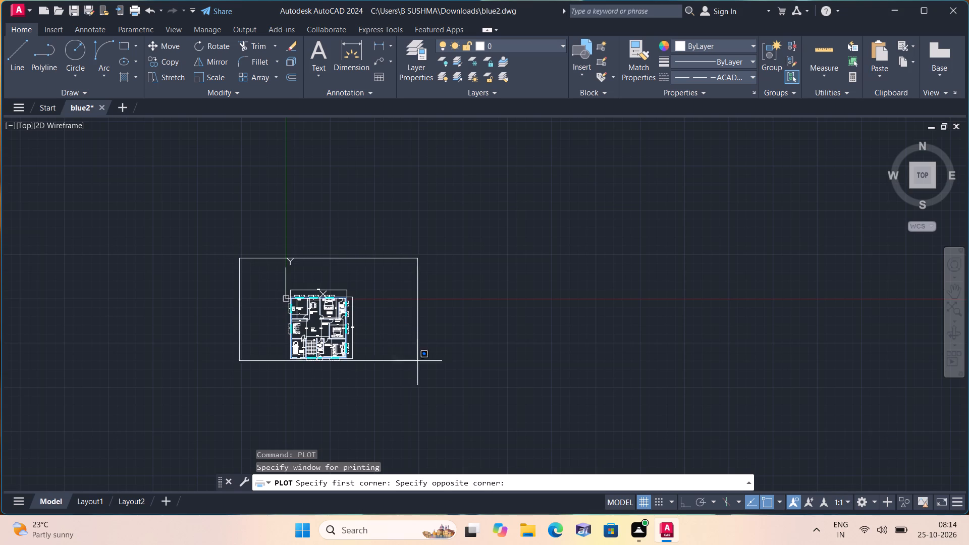
left_click(426, 380)
left_click(374, 363)
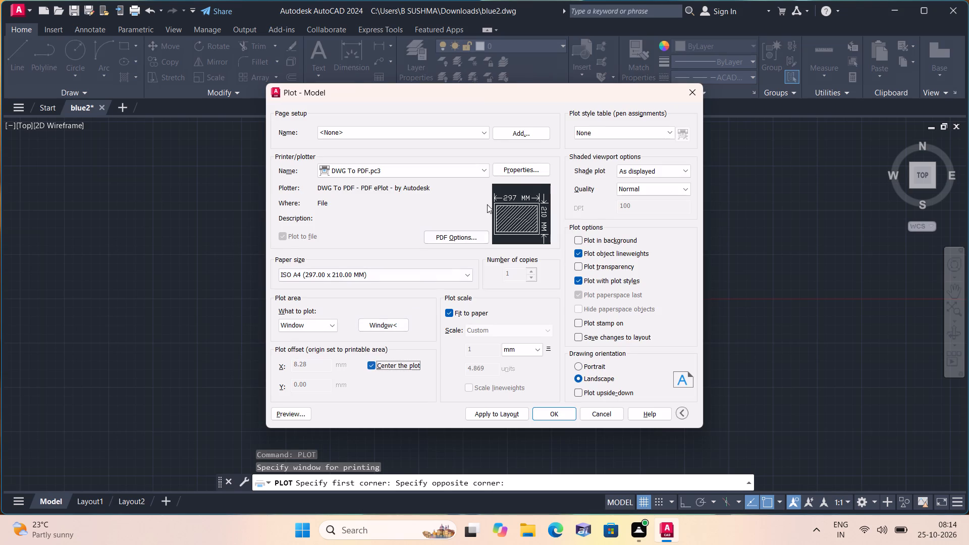
Set the plot style table to acad.ctb and assign it to all layouts.
left_click(610, 126)
left_click(603, 139)
left_click(594, 136)
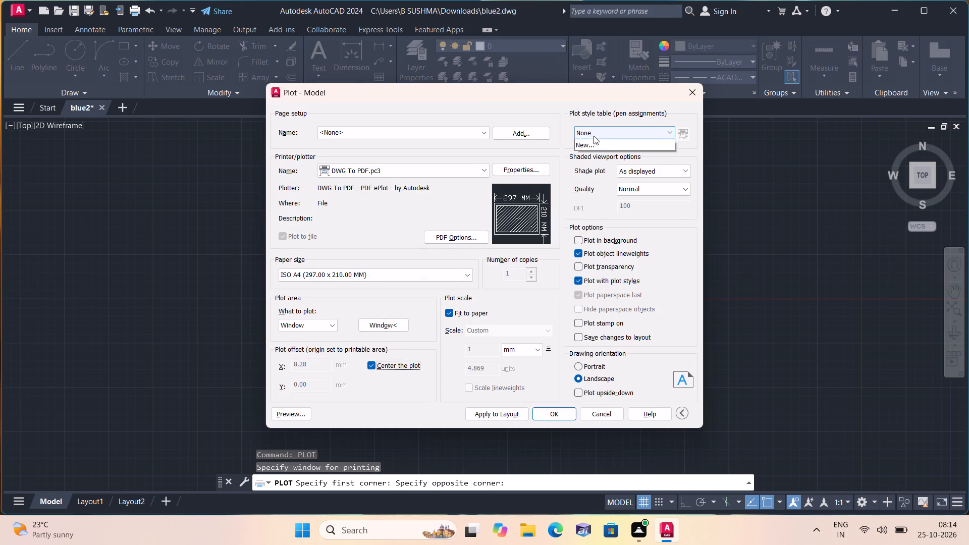
left_click(587, 152)
left_click(492, 286)
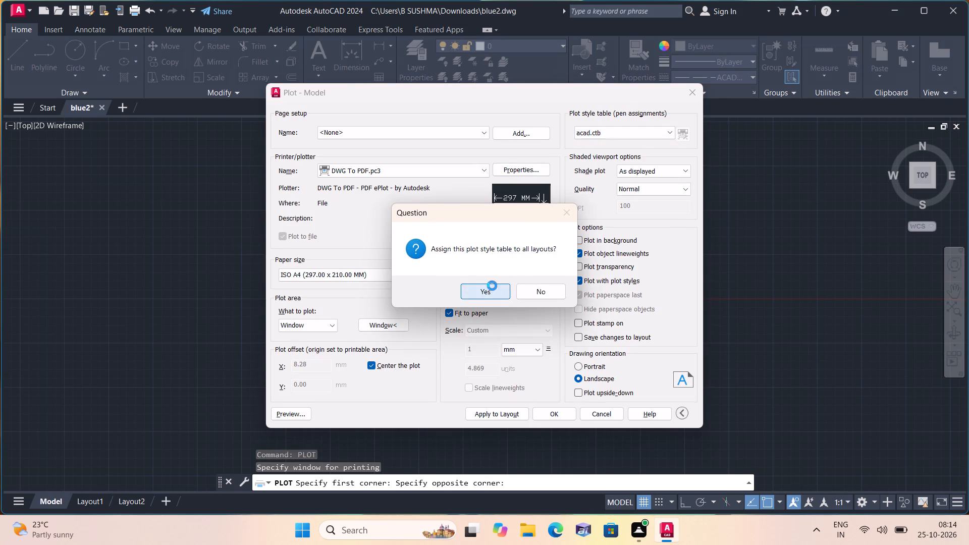
Preview the plot and examine the whole floor plan, including its room labels and overall dimensions.
left_click(296, 411)
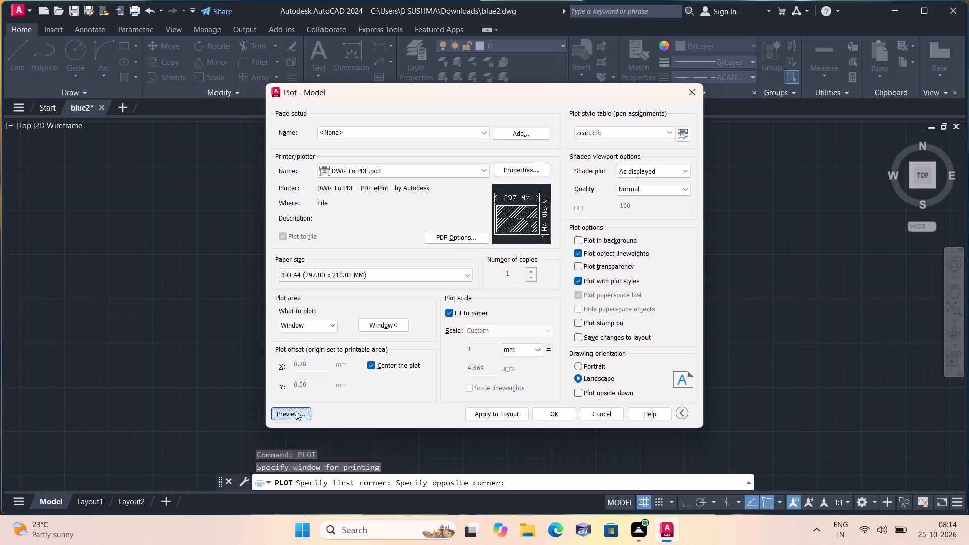
scroll(459, 341, "up", 2)
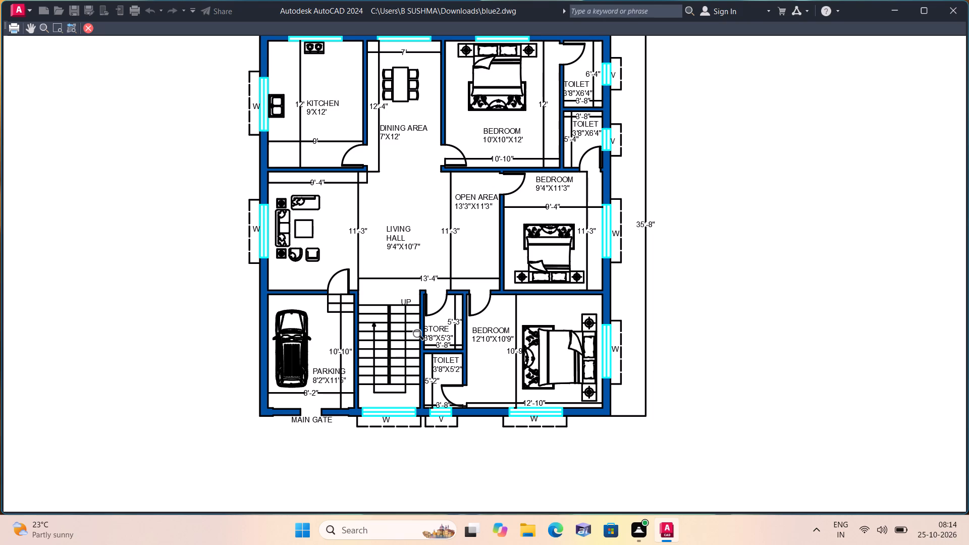
middle_click_drag(654, 219, 648, 333)
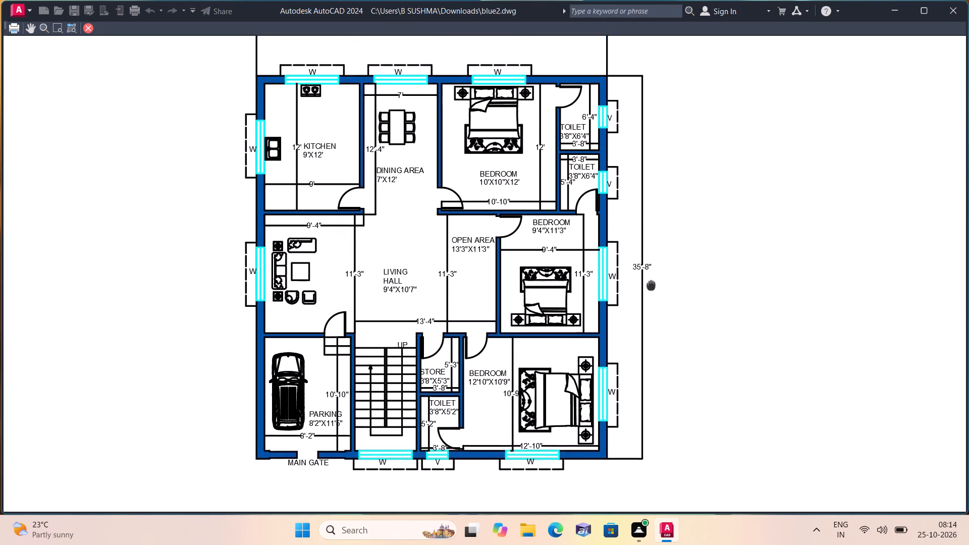
middle_click_drag(648, 333, 653, 364)
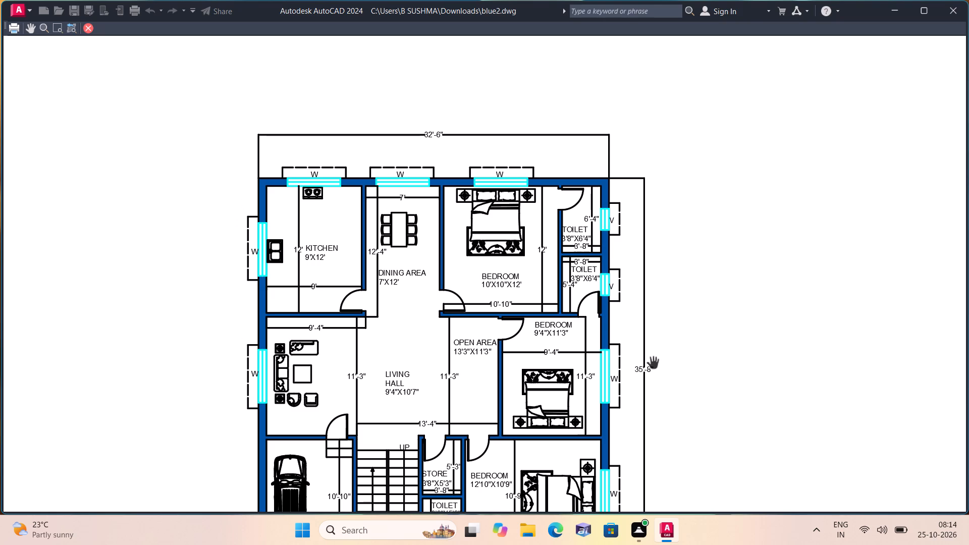
middle_click_drag(645, 356, 639, 348)
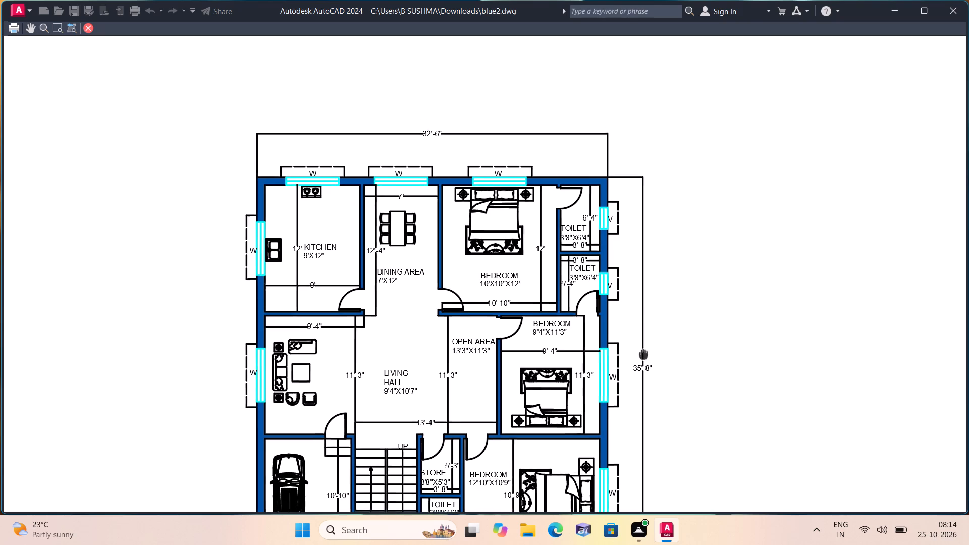
middle_click_drag(639, 348, 619, 285)
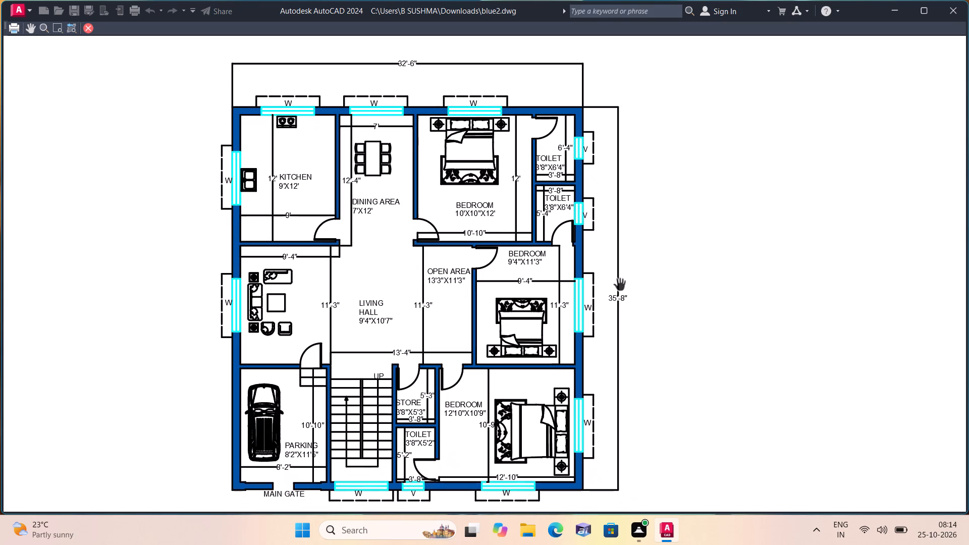
right_click(619, 285)
left_click(655, 292)
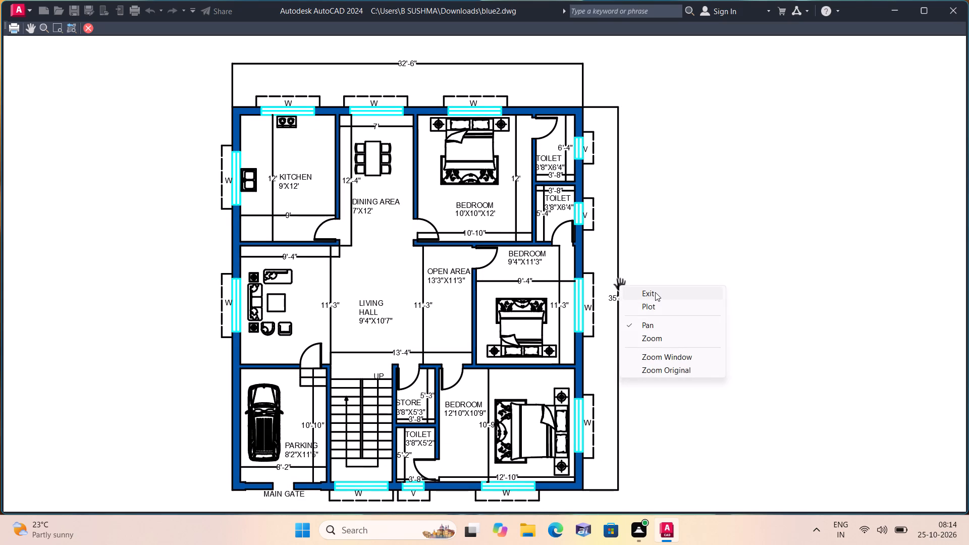
Apply the plot settings to the layout and plot the drawing to blue2-Model.pdf in the Documents folder.
left_click(506, 413)
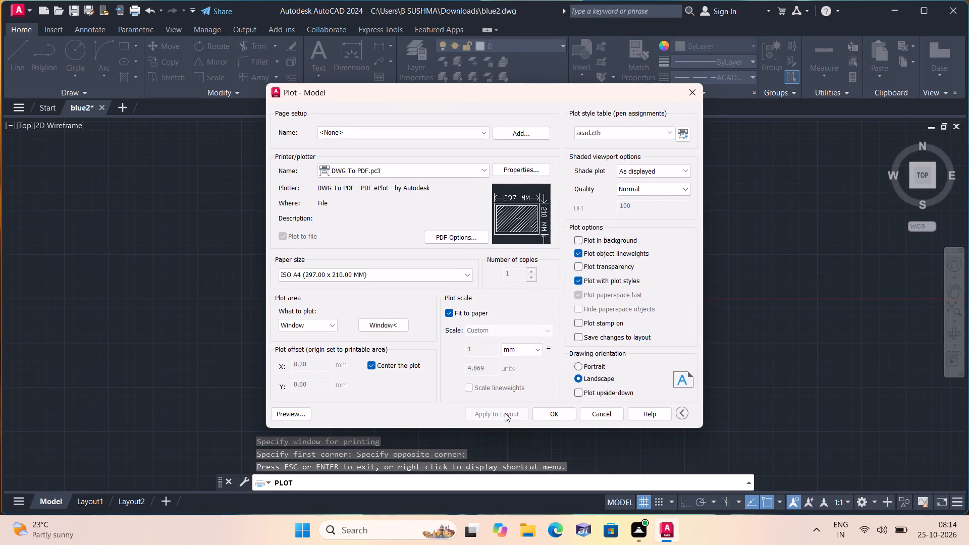
left_click(546, 412)
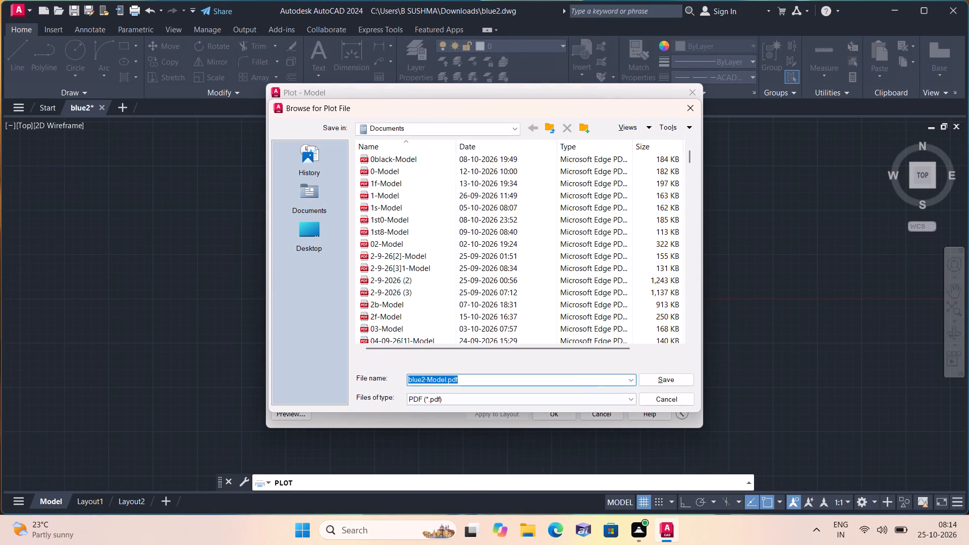
left_click(662, 379)
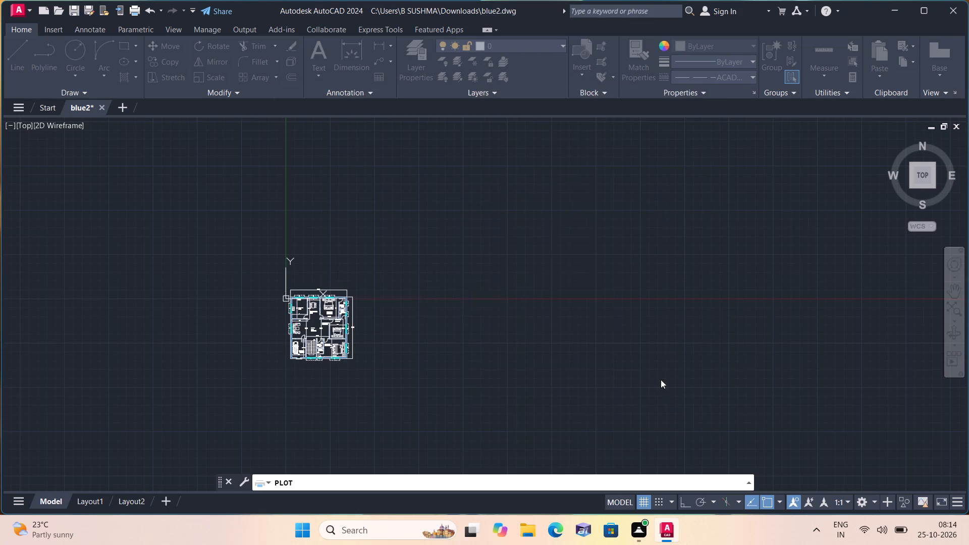
left_click(672, 359)
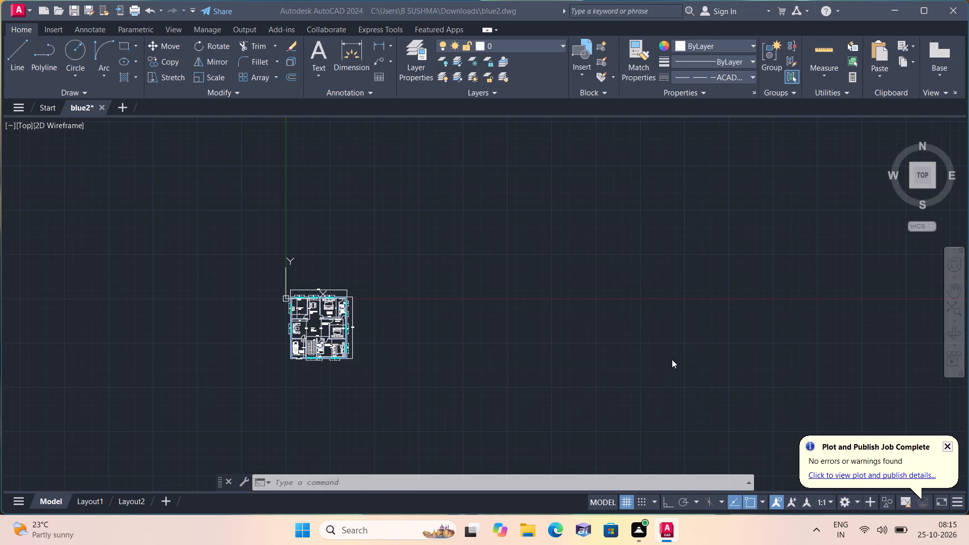